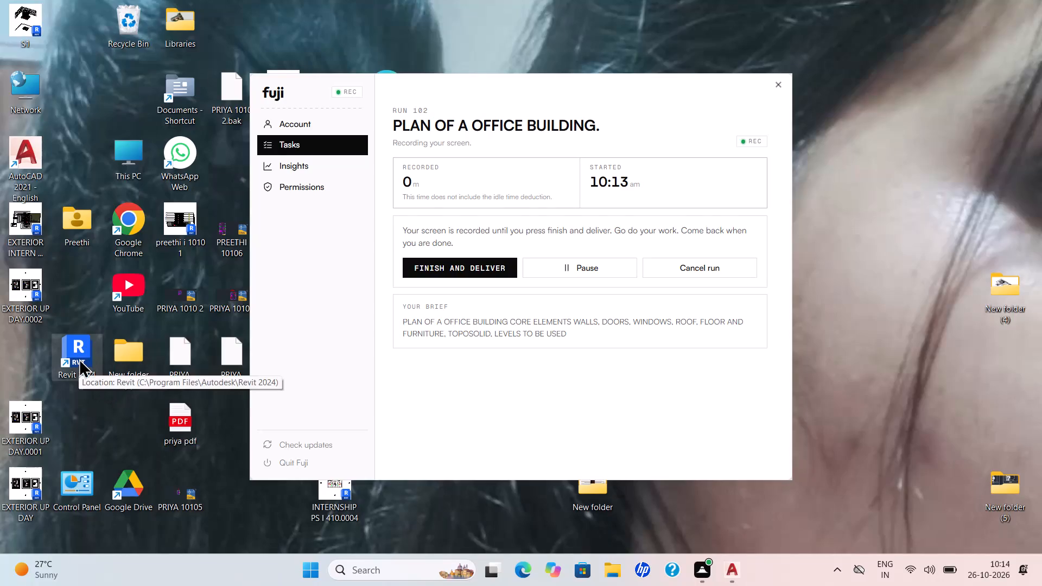
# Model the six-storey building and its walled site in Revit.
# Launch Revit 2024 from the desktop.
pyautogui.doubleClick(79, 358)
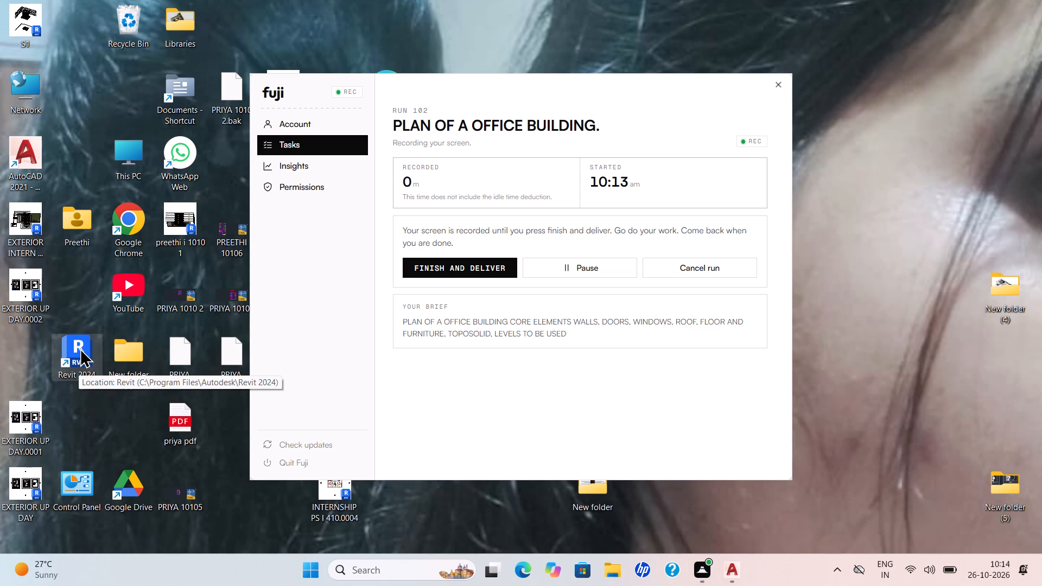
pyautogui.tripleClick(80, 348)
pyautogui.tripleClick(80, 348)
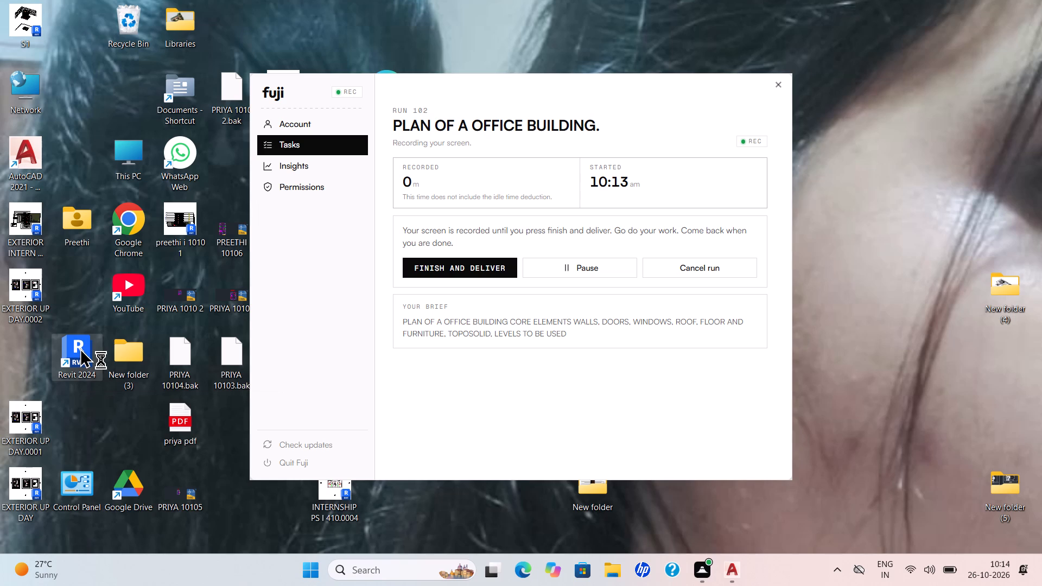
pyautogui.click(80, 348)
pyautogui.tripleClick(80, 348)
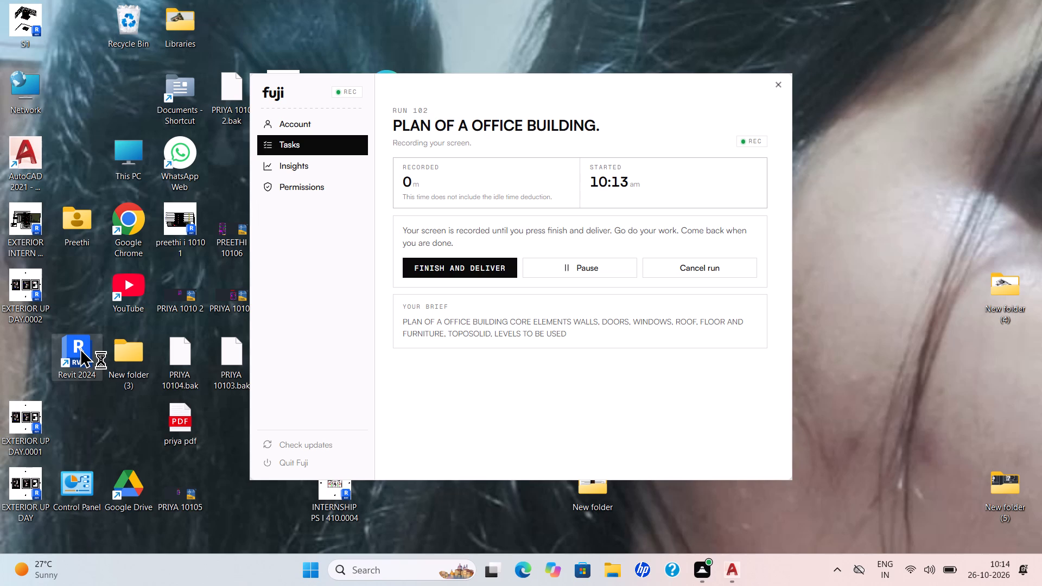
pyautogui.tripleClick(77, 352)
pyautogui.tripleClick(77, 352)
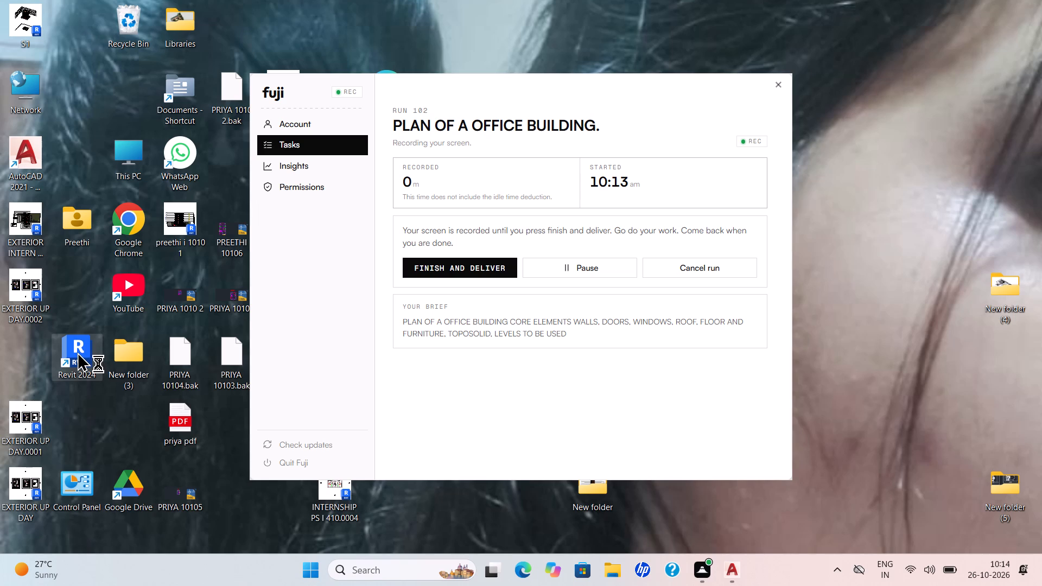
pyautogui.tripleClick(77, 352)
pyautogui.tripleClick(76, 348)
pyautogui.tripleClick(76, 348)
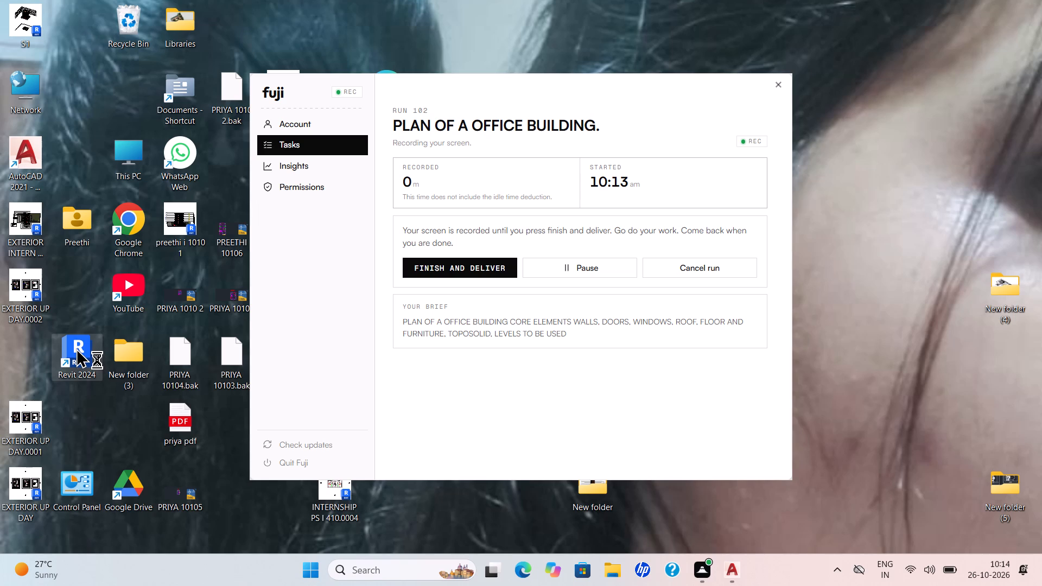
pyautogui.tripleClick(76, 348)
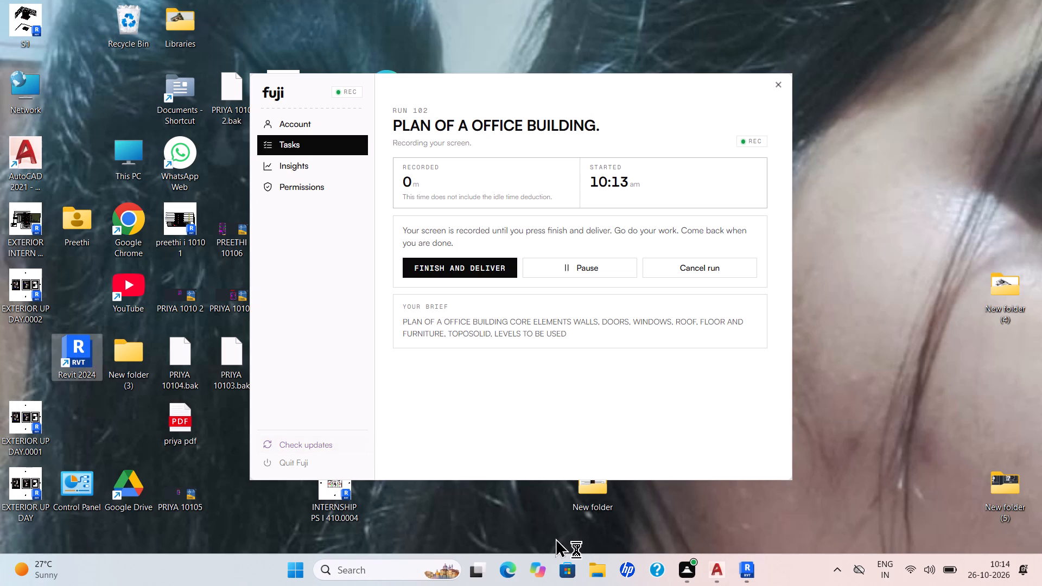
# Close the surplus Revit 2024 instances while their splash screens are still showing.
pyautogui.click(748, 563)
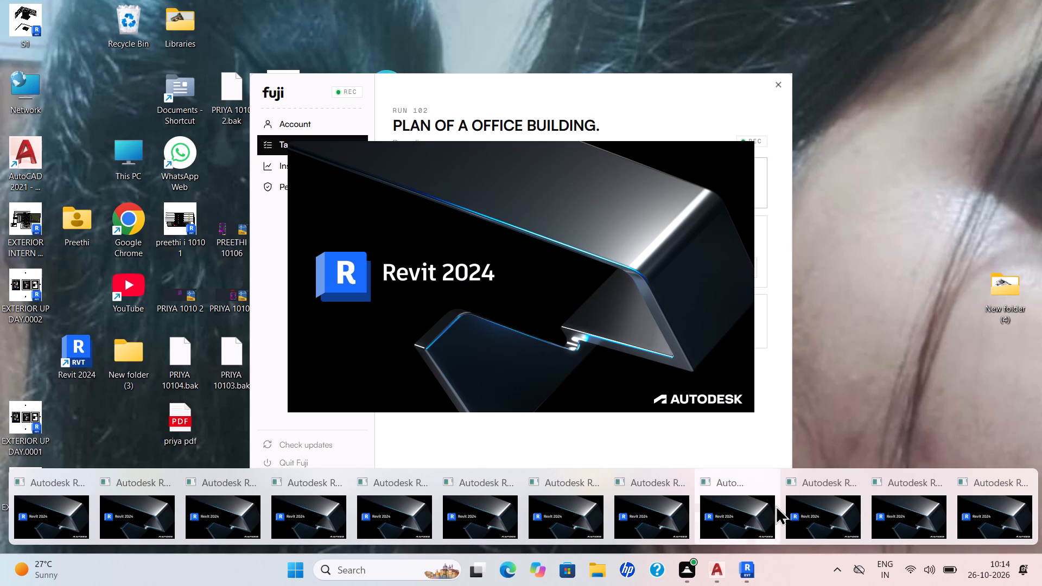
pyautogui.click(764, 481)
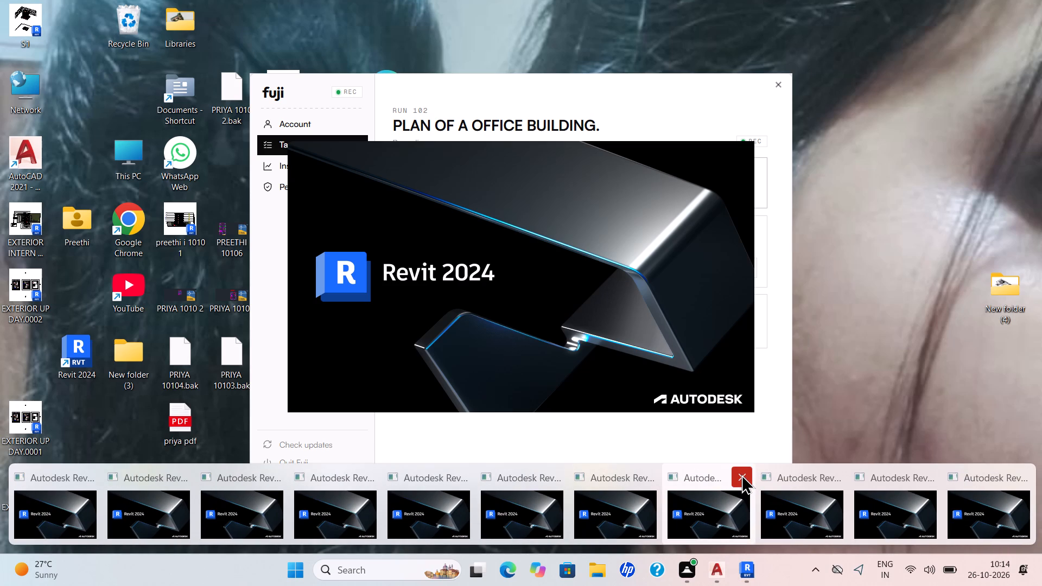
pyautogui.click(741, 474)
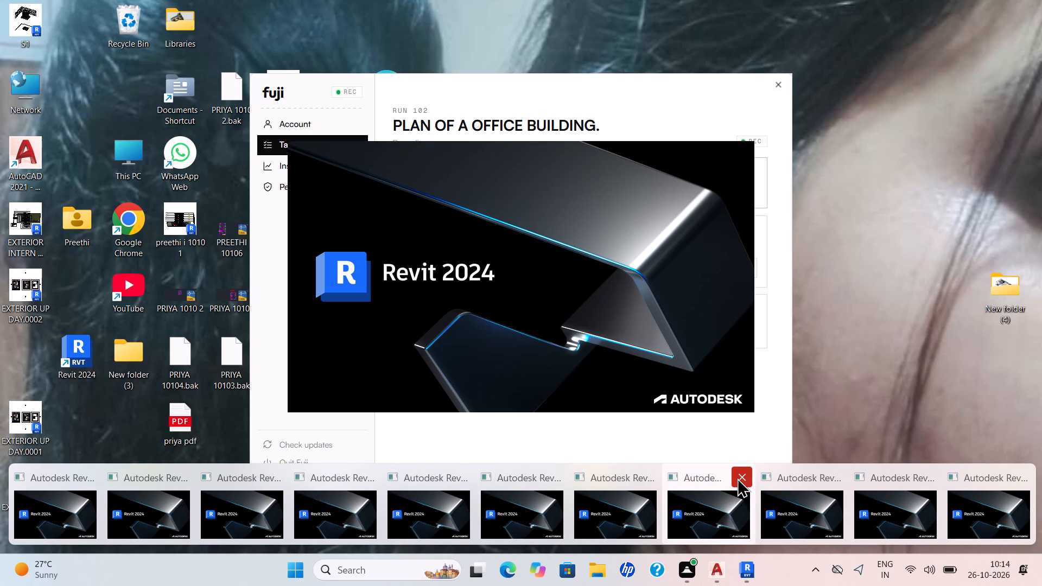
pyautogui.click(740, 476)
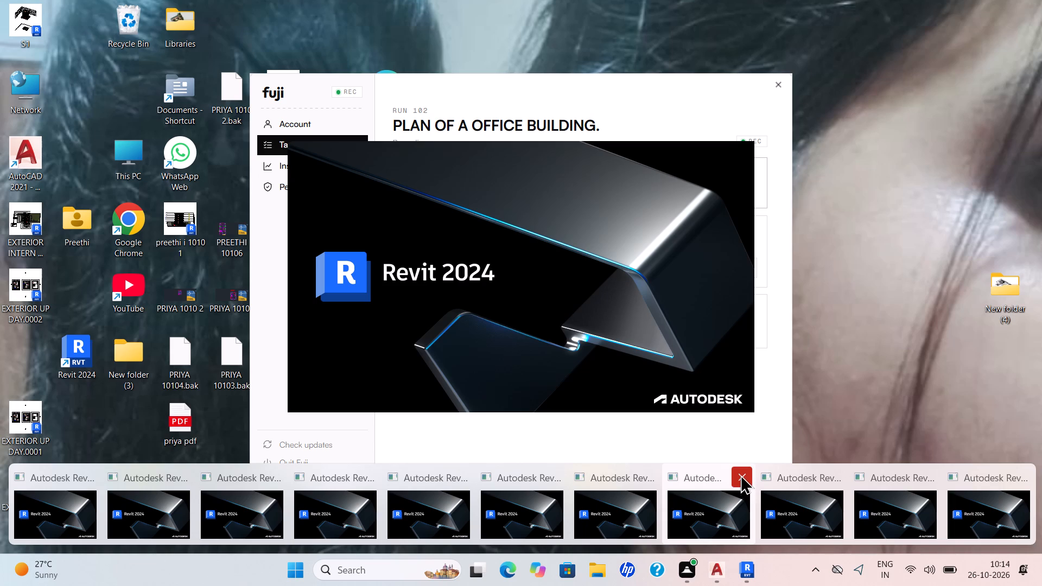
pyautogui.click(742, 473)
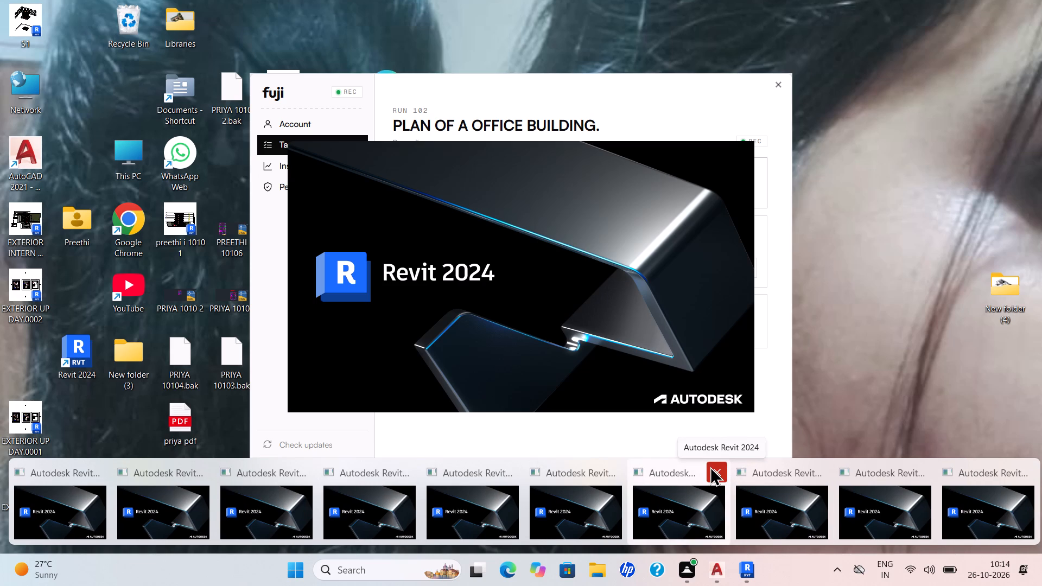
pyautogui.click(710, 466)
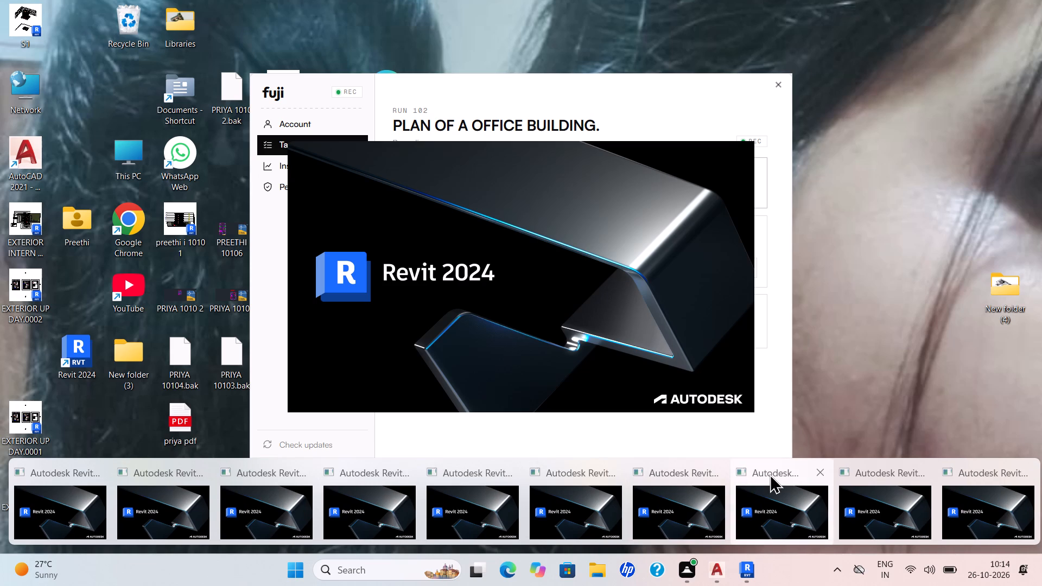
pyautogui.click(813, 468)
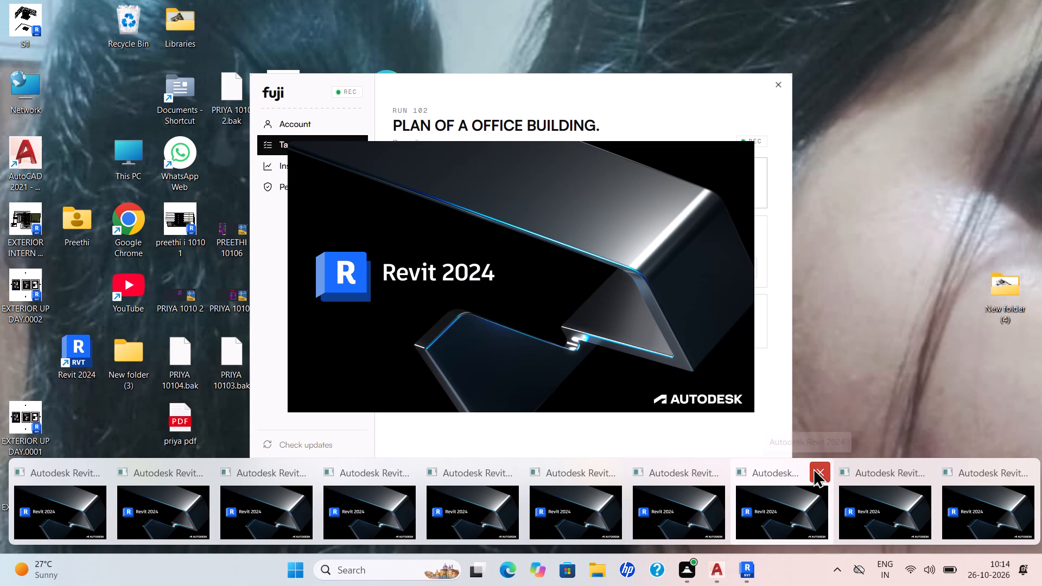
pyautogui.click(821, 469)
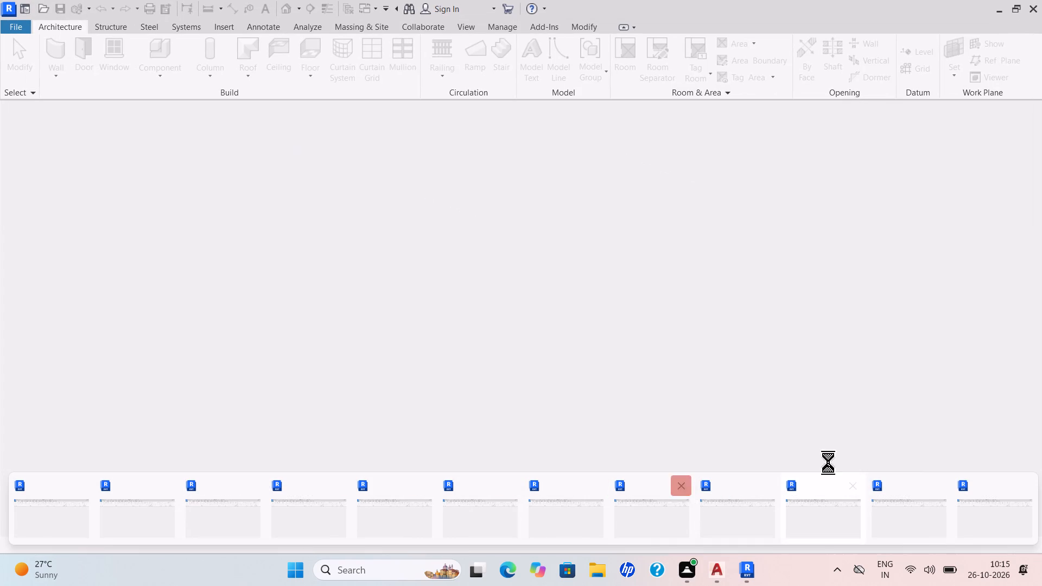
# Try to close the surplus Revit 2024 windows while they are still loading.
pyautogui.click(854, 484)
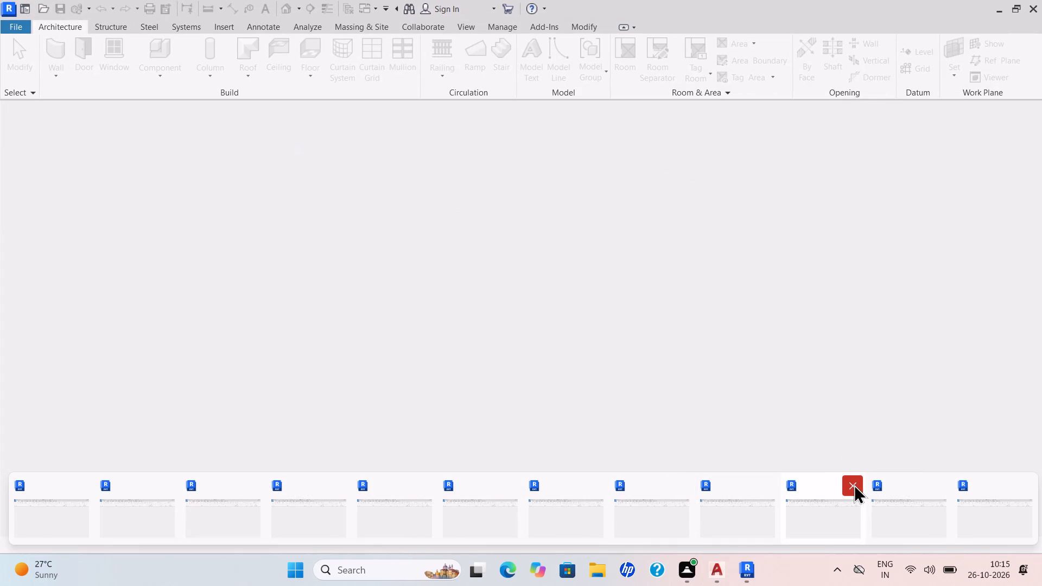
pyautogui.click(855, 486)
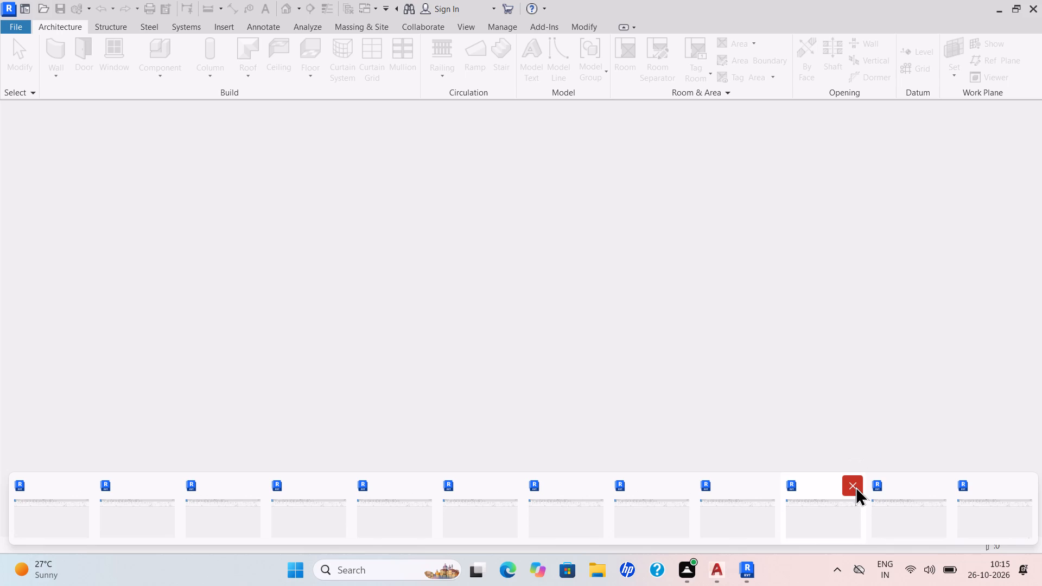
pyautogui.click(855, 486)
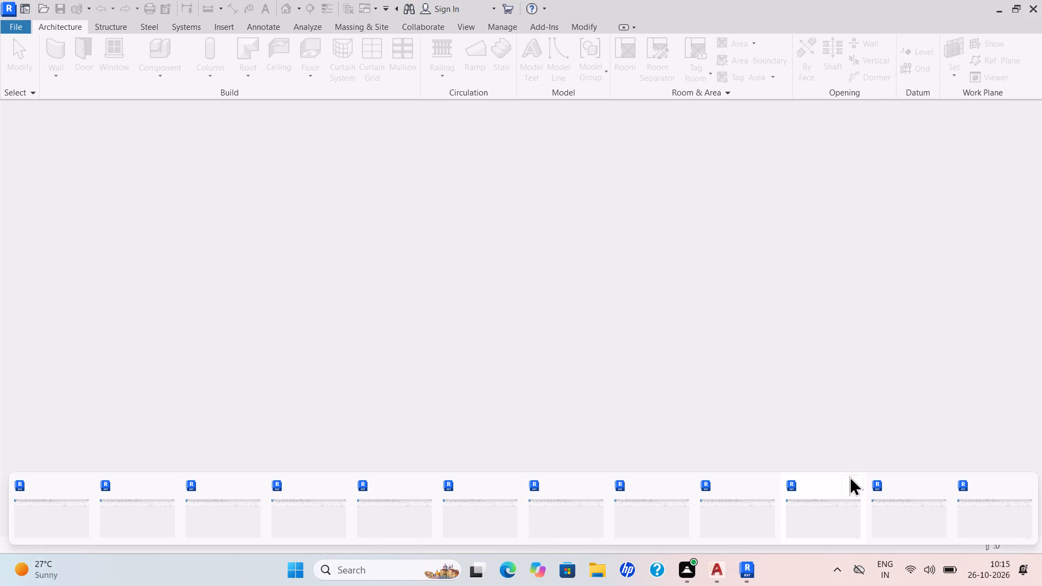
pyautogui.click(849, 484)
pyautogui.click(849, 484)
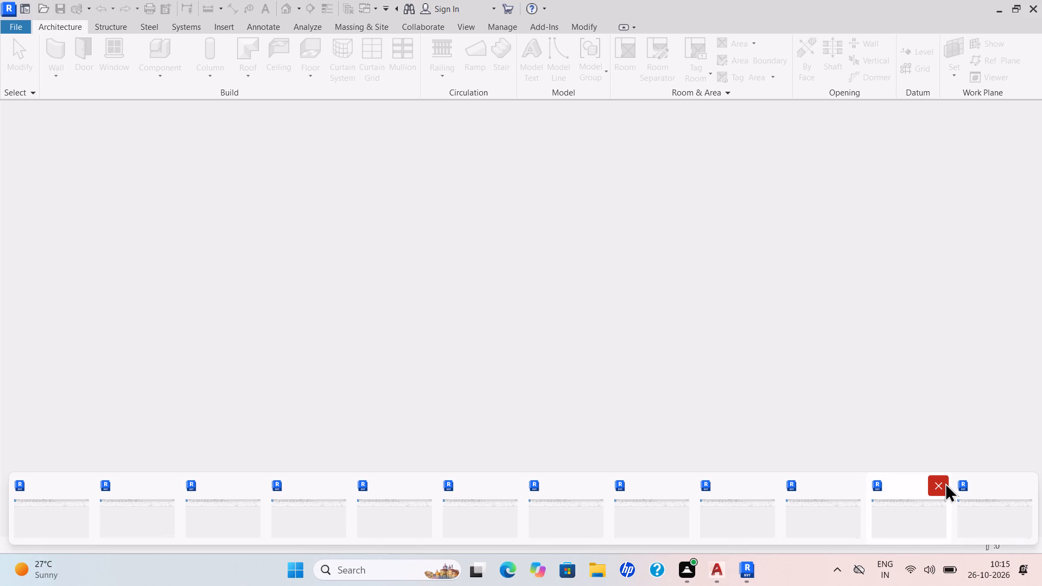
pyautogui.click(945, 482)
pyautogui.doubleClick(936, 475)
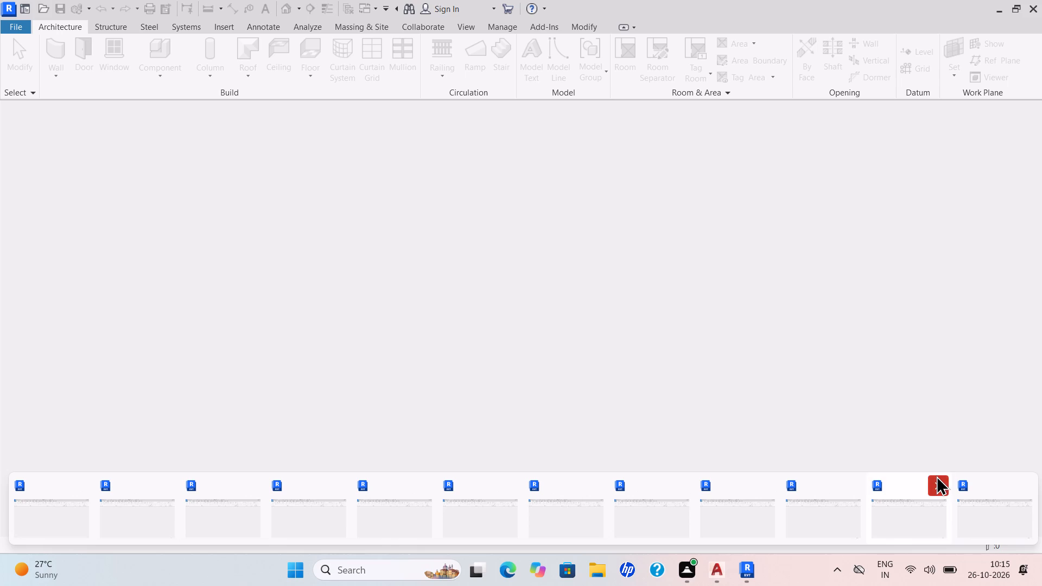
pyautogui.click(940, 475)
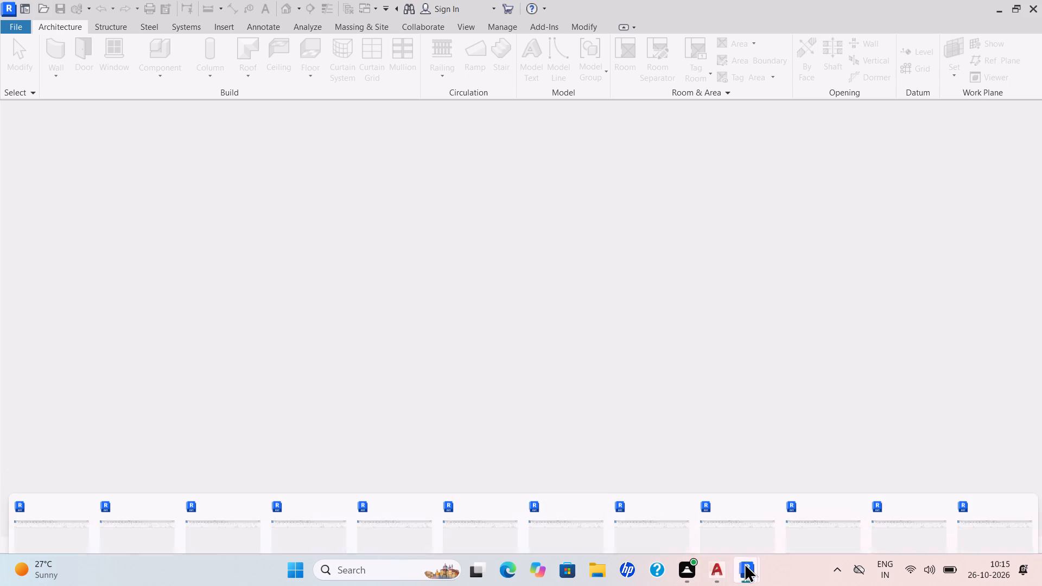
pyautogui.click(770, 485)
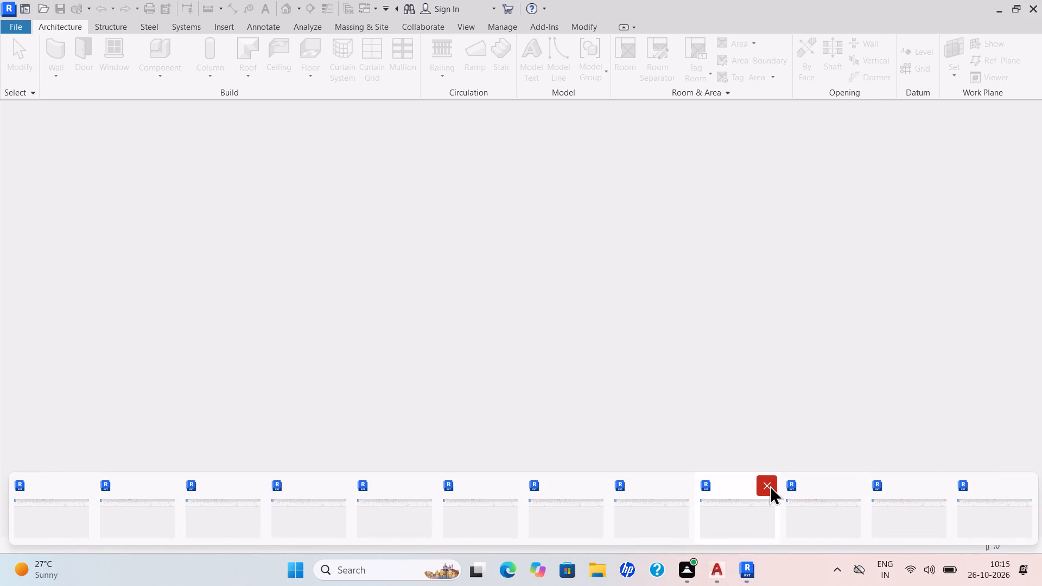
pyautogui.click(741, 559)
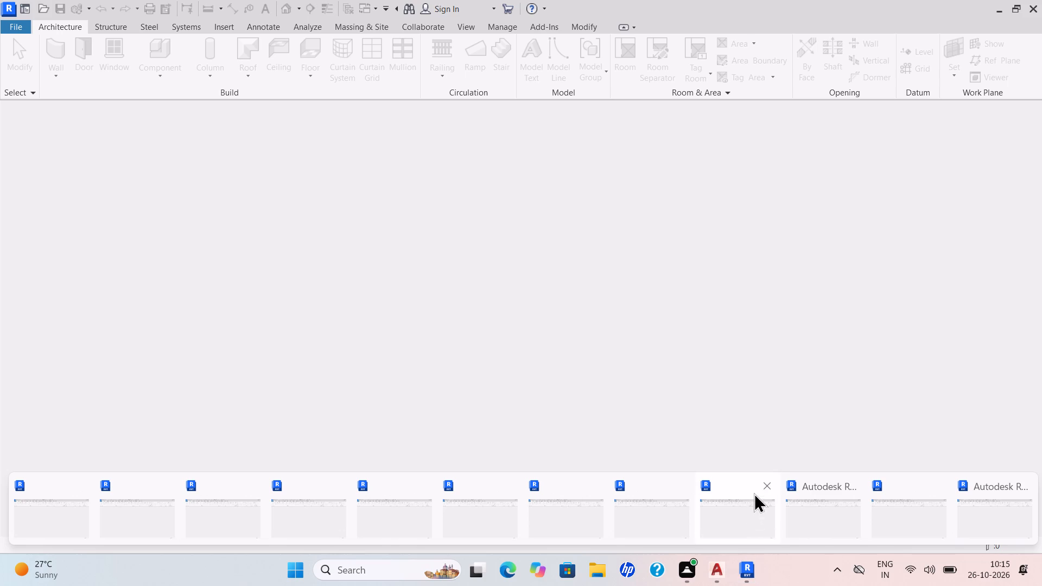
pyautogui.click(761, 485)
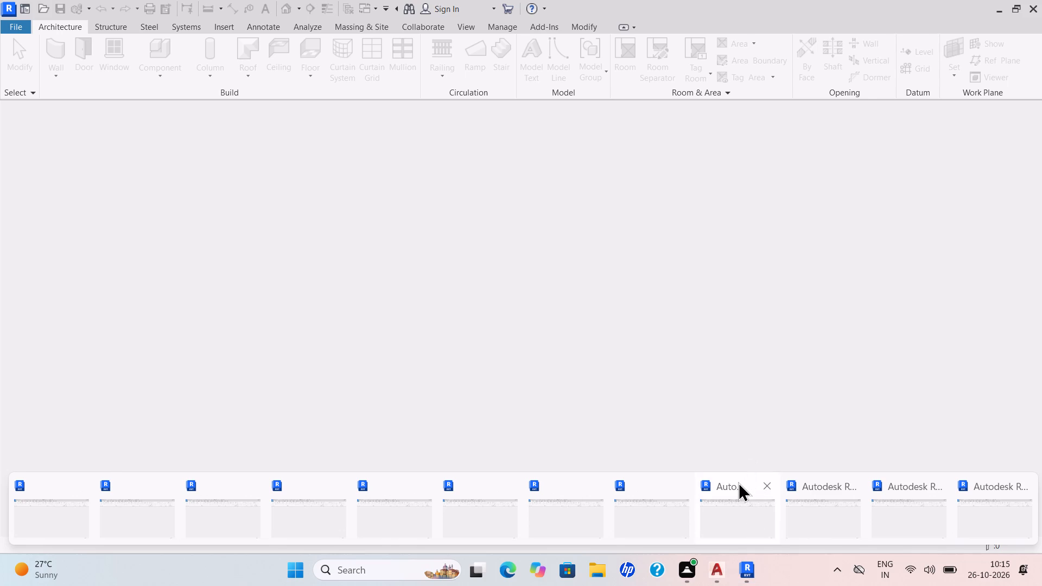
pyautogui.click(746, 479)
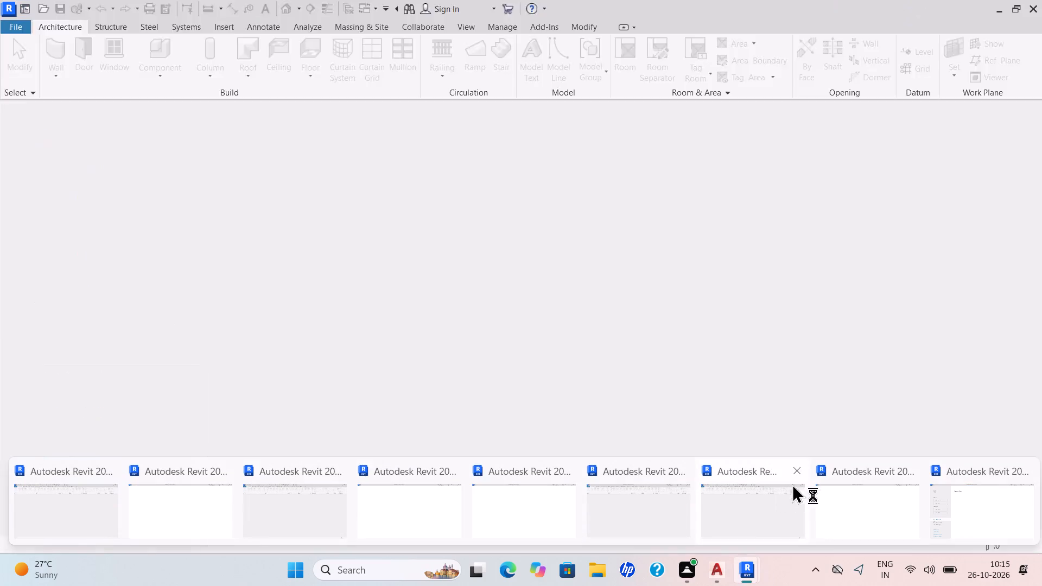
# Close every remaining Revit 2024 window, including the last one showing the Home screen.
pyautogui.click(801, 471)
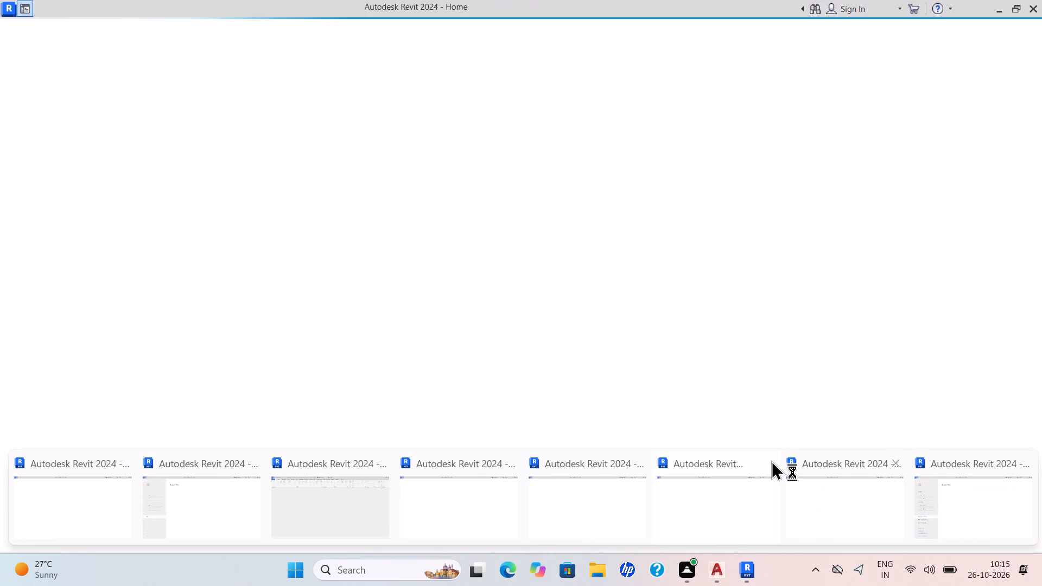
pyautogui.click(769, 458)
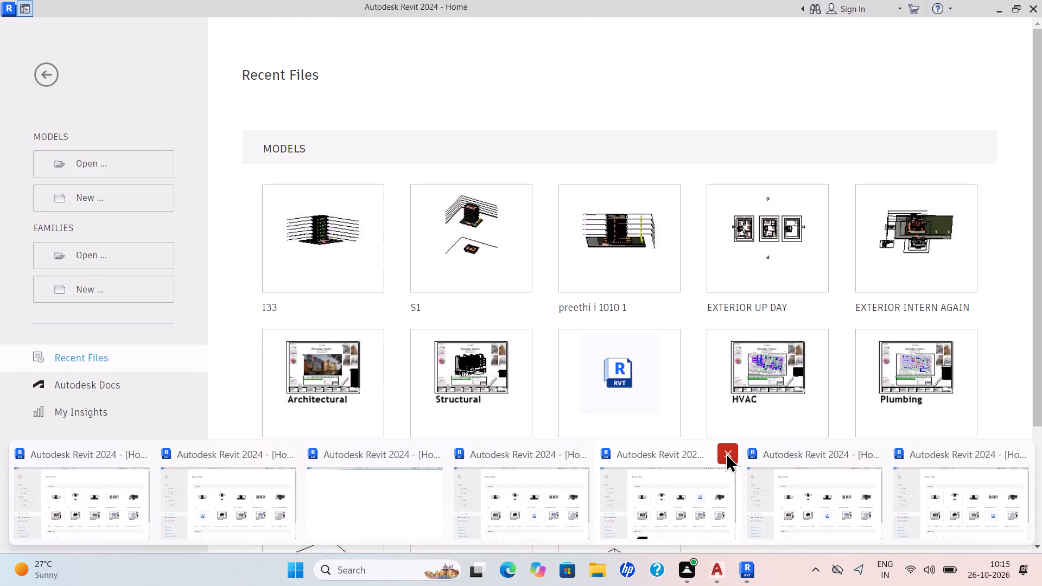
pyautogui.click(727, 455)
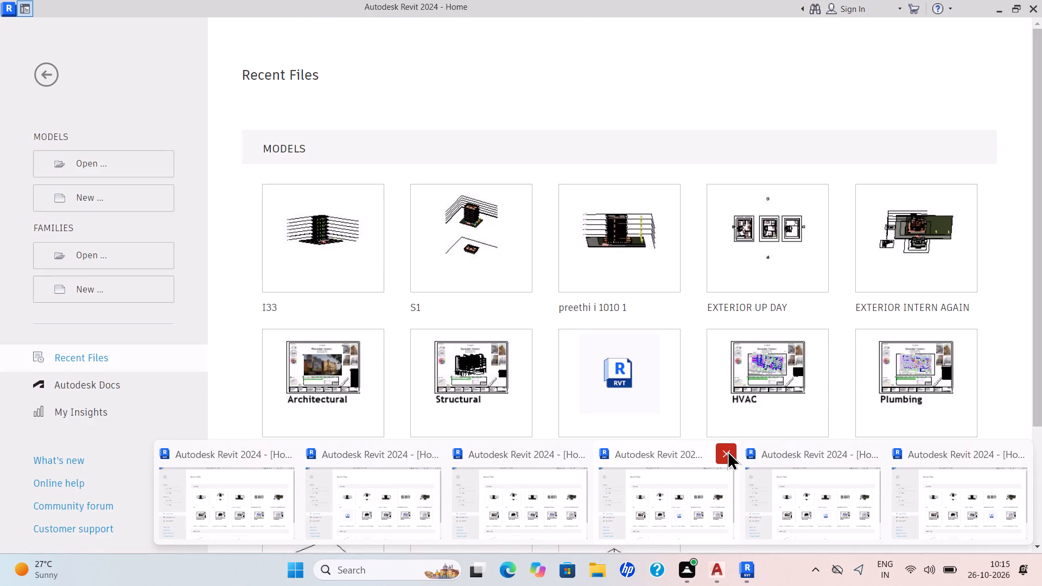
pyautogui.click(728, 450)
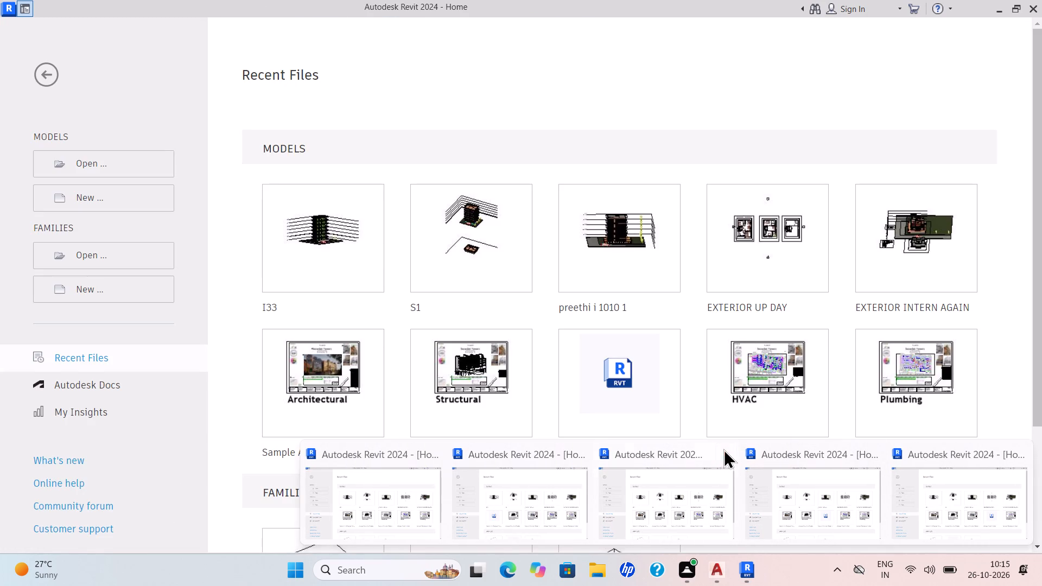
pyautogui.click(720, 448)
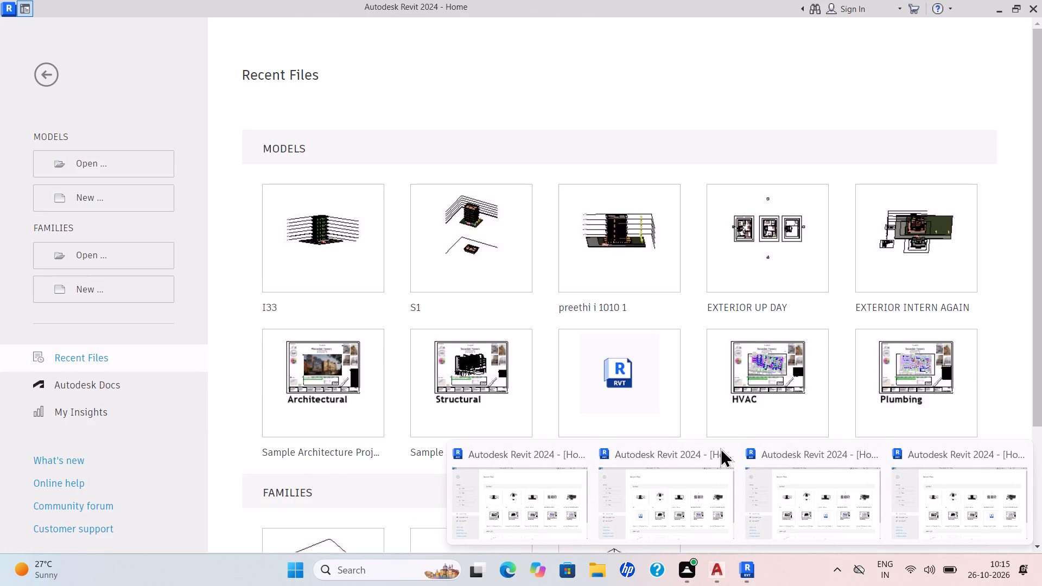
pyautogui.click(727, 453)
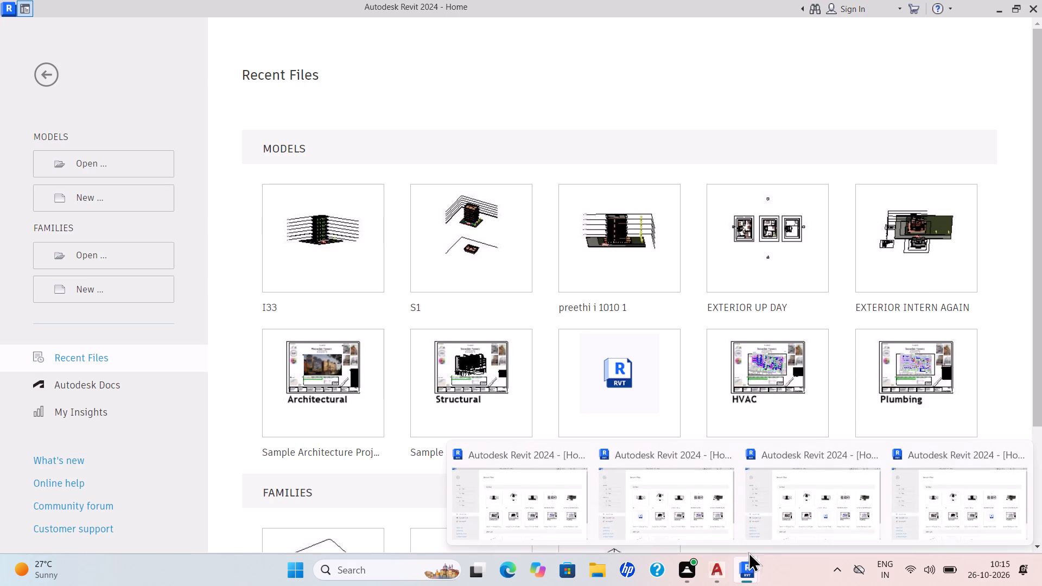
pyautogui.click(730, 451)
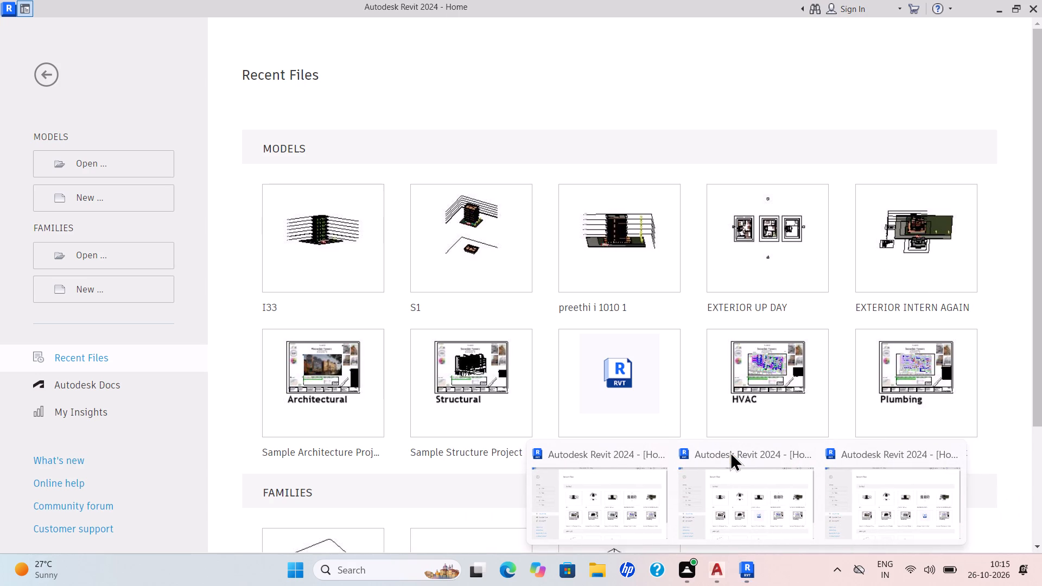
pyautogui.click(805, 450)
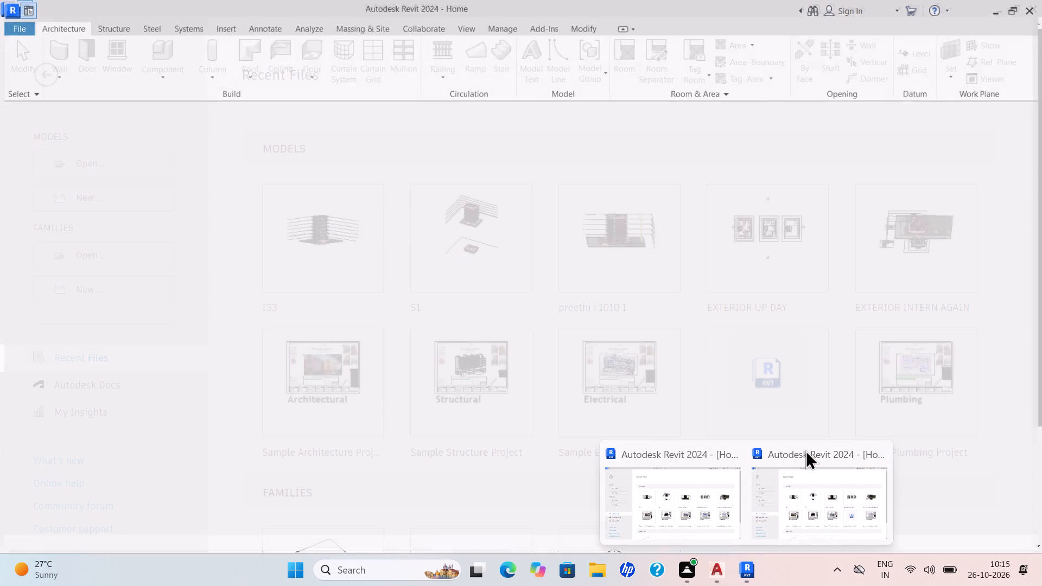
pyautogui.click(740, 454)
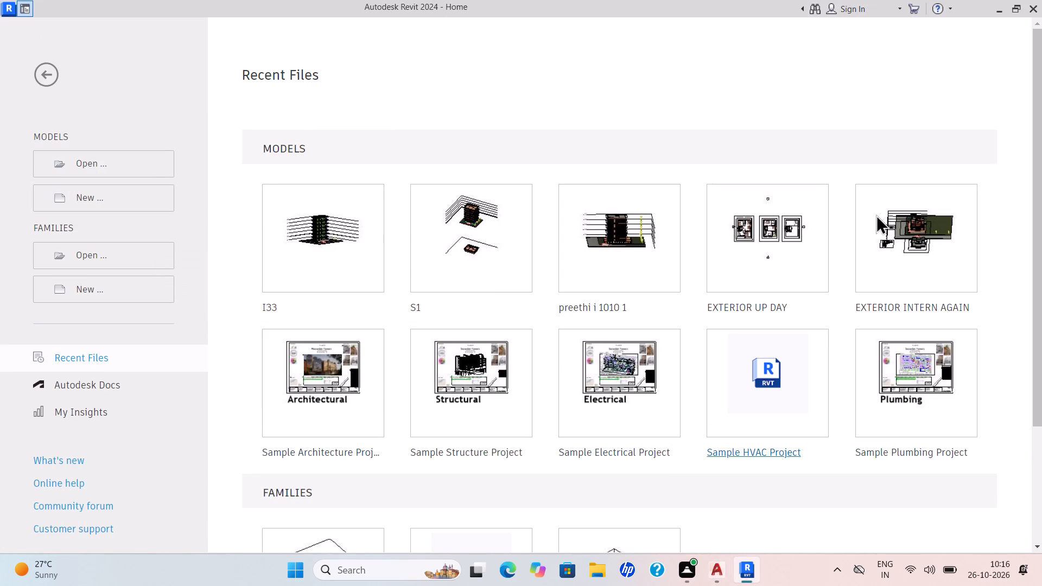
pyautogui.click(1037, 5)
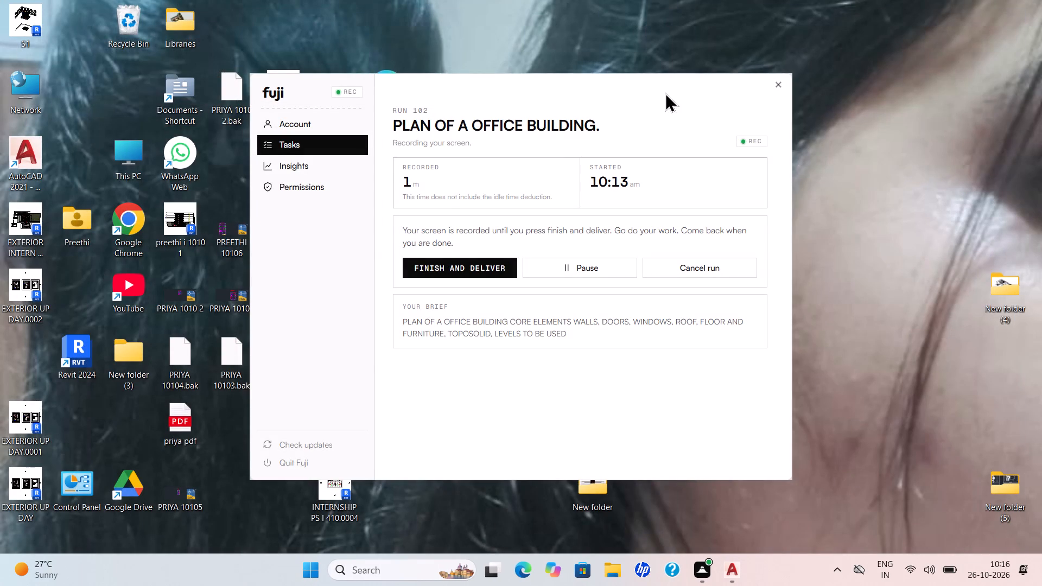
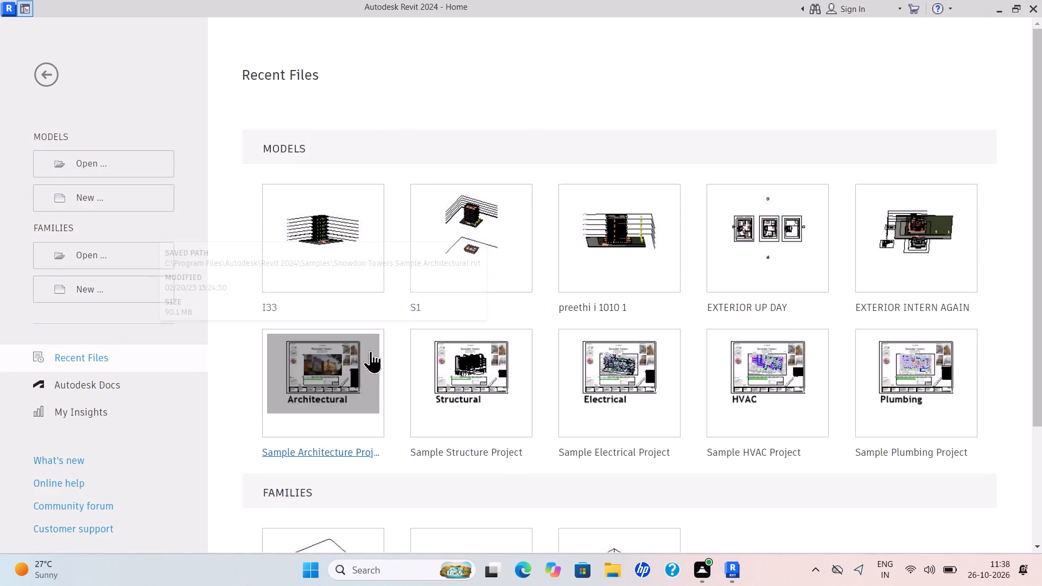
# Start a new project and choose the default.rte template from the English-Imperial templates folder.
pyautogui.click(118, 198)
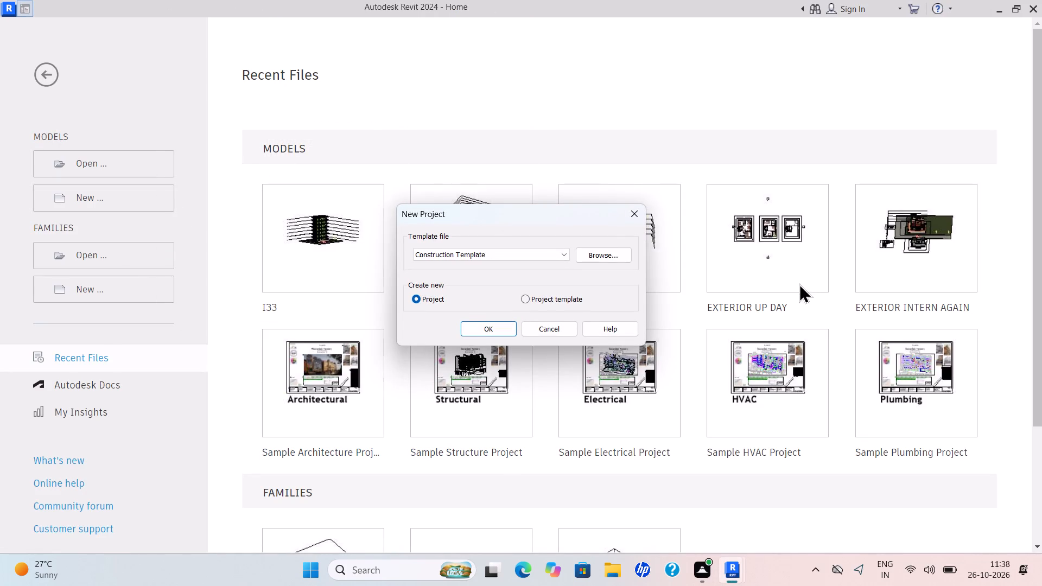
pyautogui.click(567, 256)
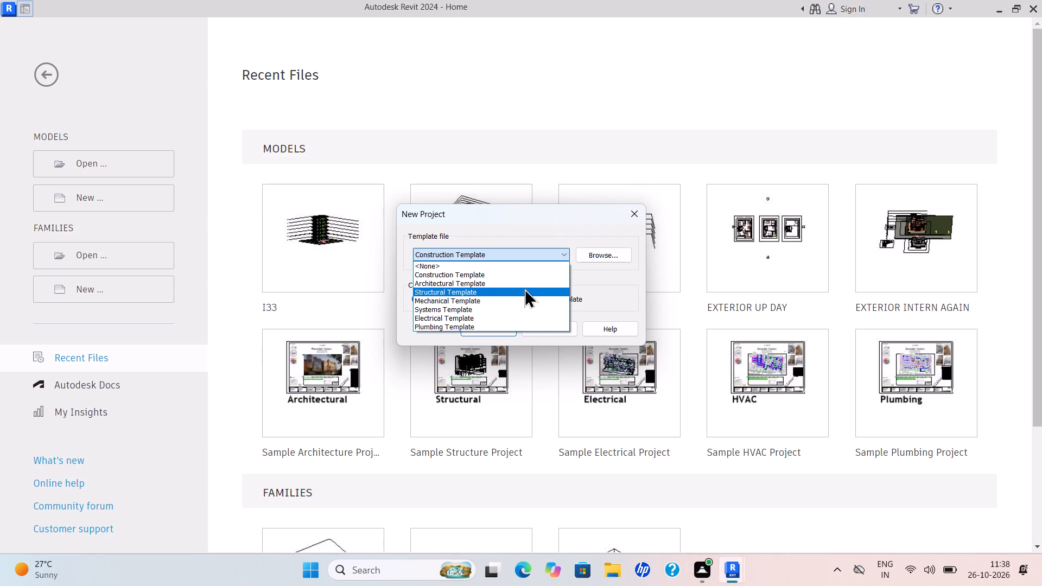
pyautogui.click(524, 287)
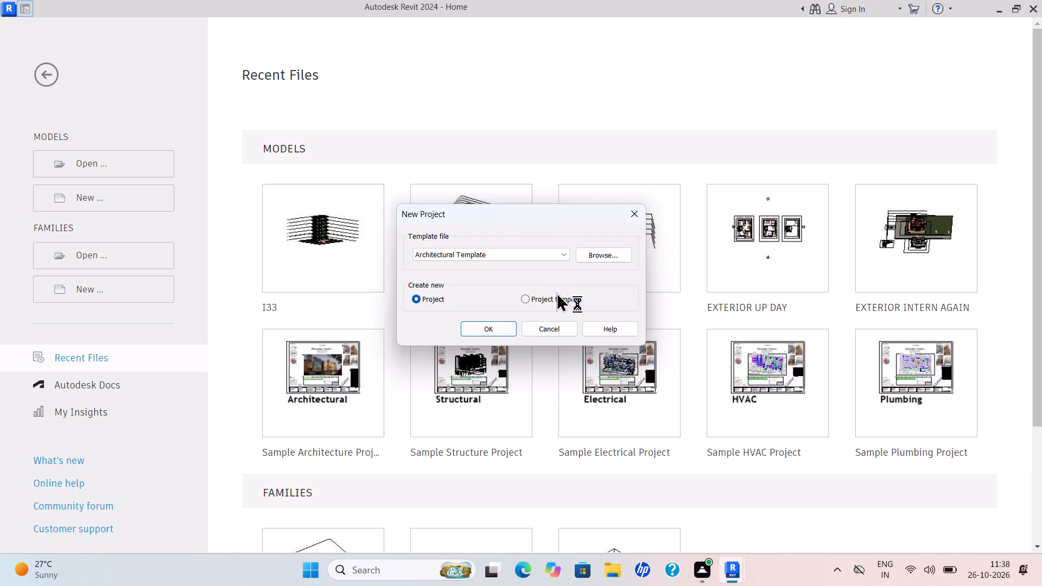
pyautogui.click(617, 252)
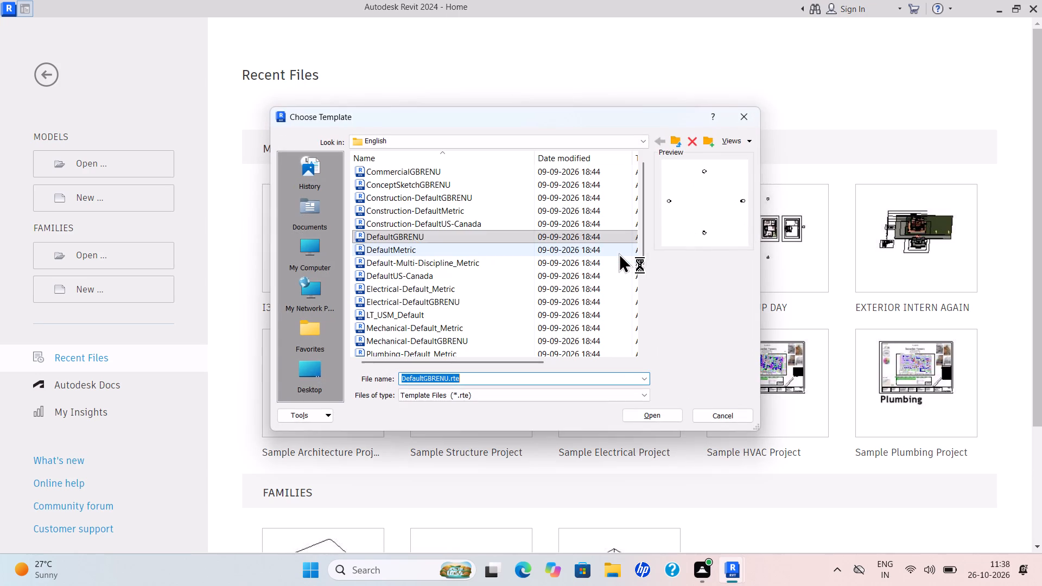
pyautogui.click(647, 141)
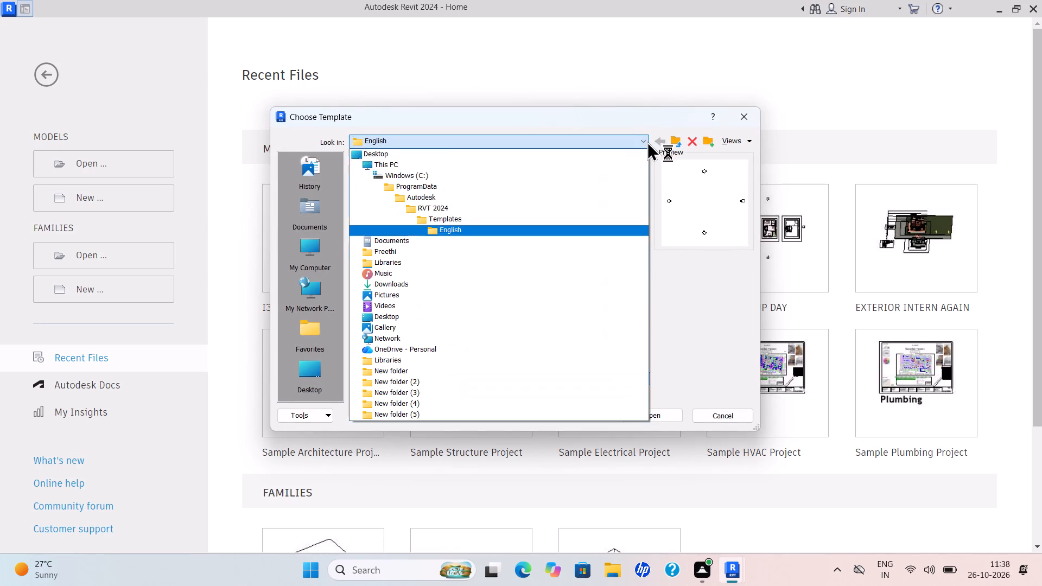
pyautogui.click(467, 221)
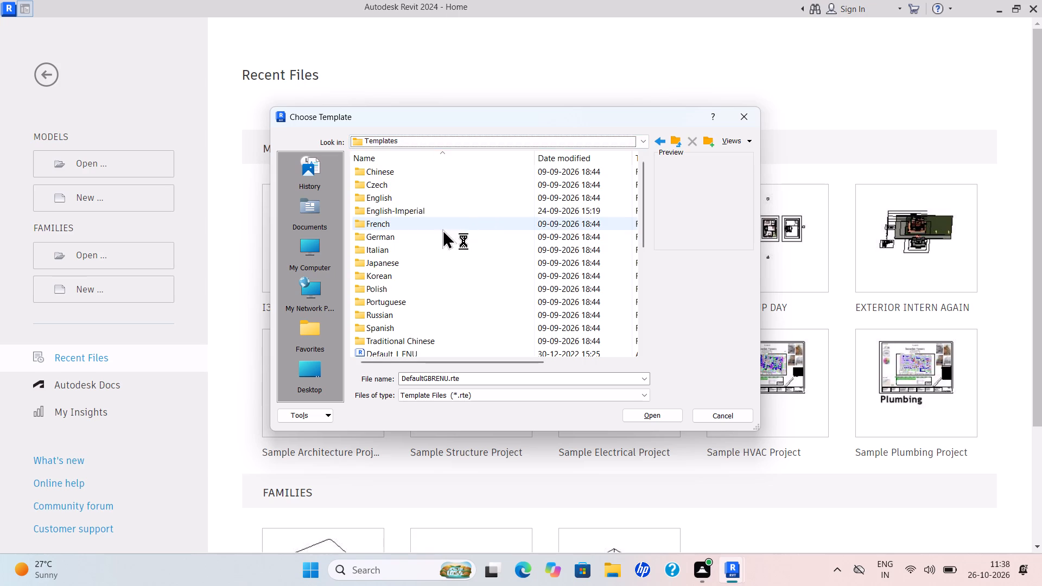
pyautogui.scroll(-1, 411, 256)
pyautogui.scroll(3, 404, 245)
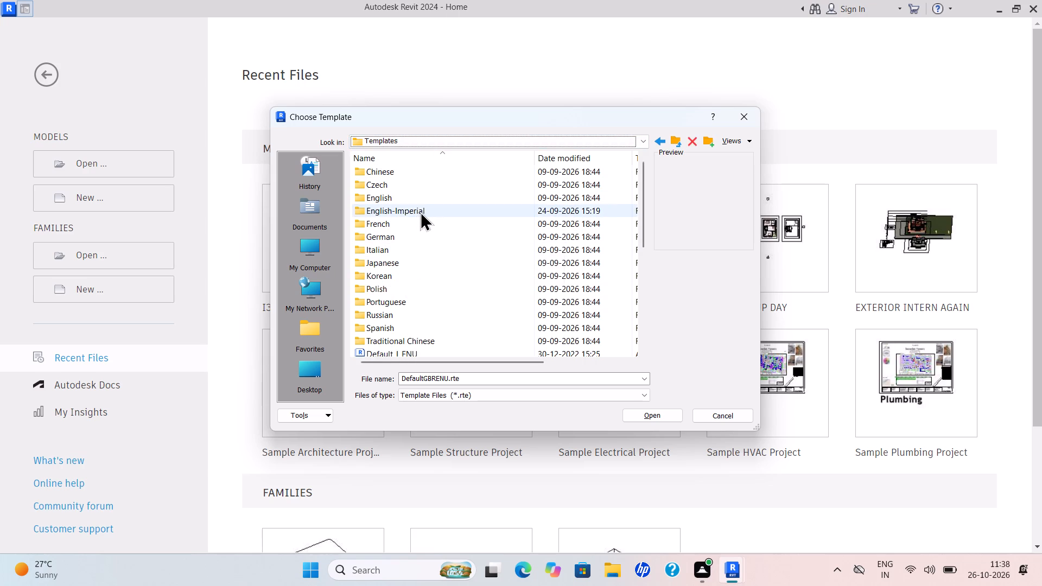
pyautogui.doubleClick(420, 211)
pyautogui.doubleClick(399, 199)
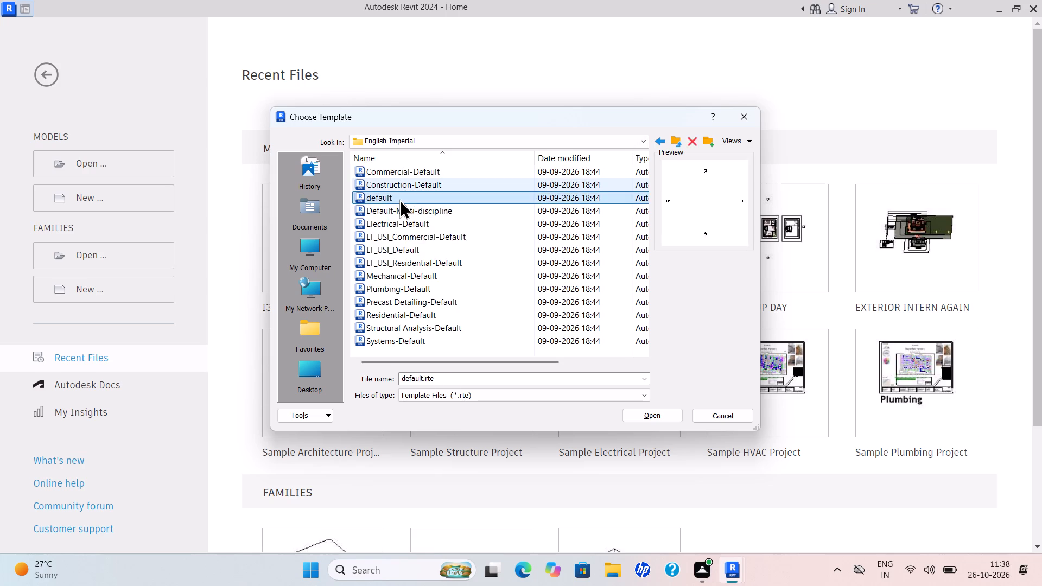
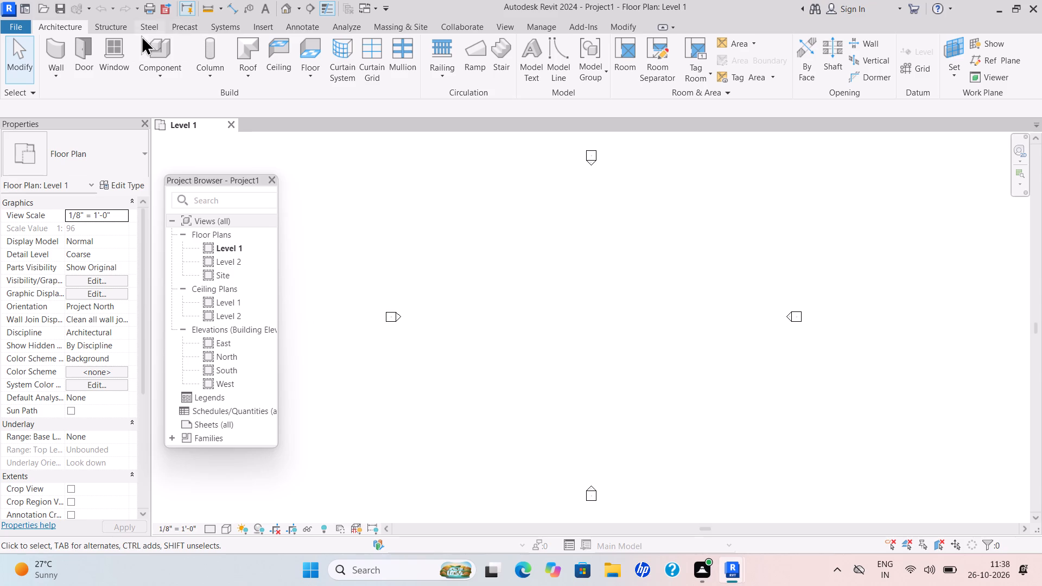
# Link the INTERN 1.dwg office building plan from Documents into Level 1 with Auto - Center to Center positioning.
pyautogui.click(257, 27)
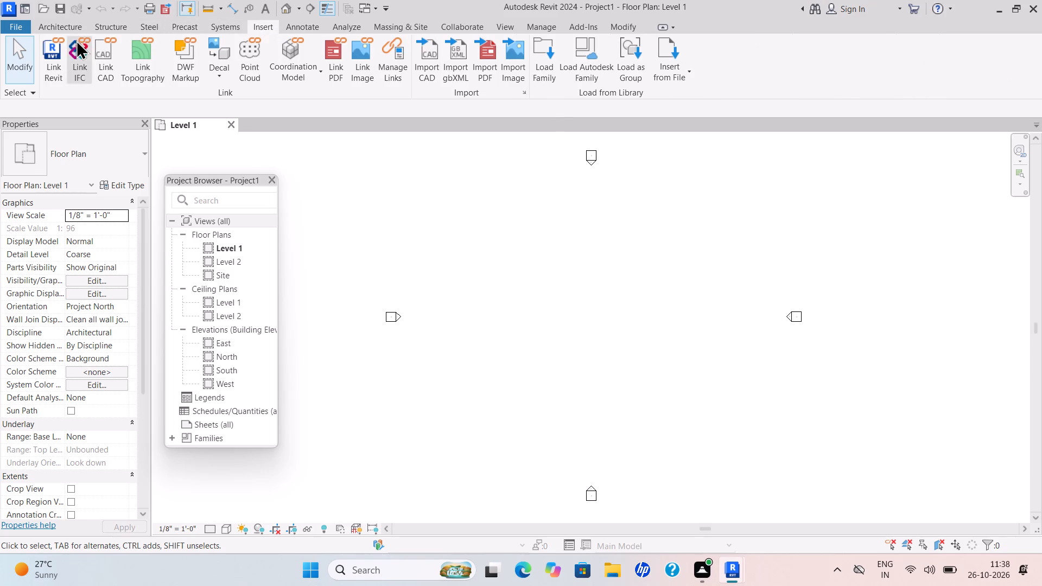
pyautogui.click(103, 38)
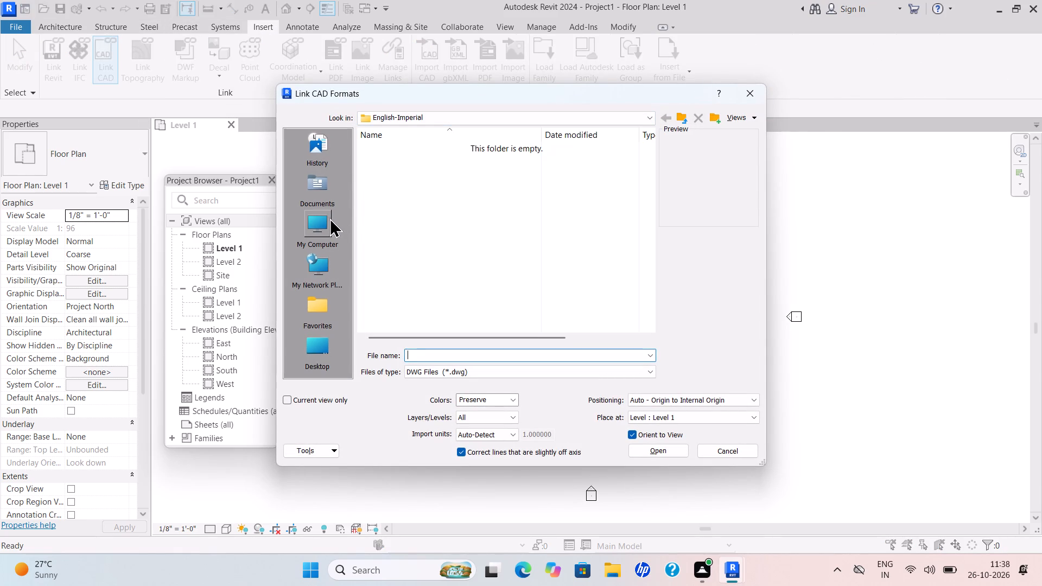
pyautogui.click(328, 196)
pyautogui.click(333, 196)
pyautogui.scroll(-3, 472, 228)
pyautogui.scroll(1, 472, 228)
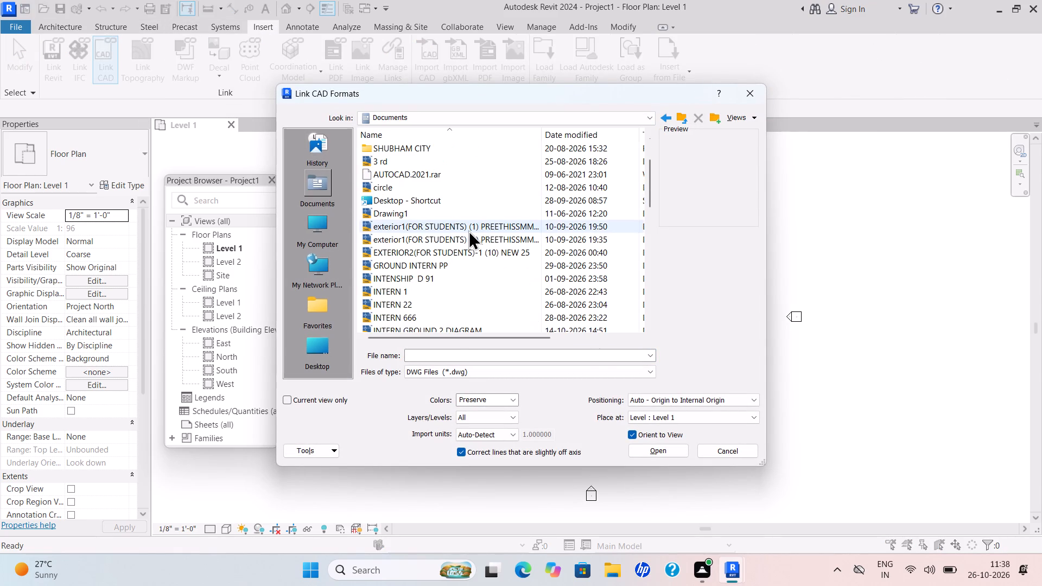
pyautogui.click(428, 293)
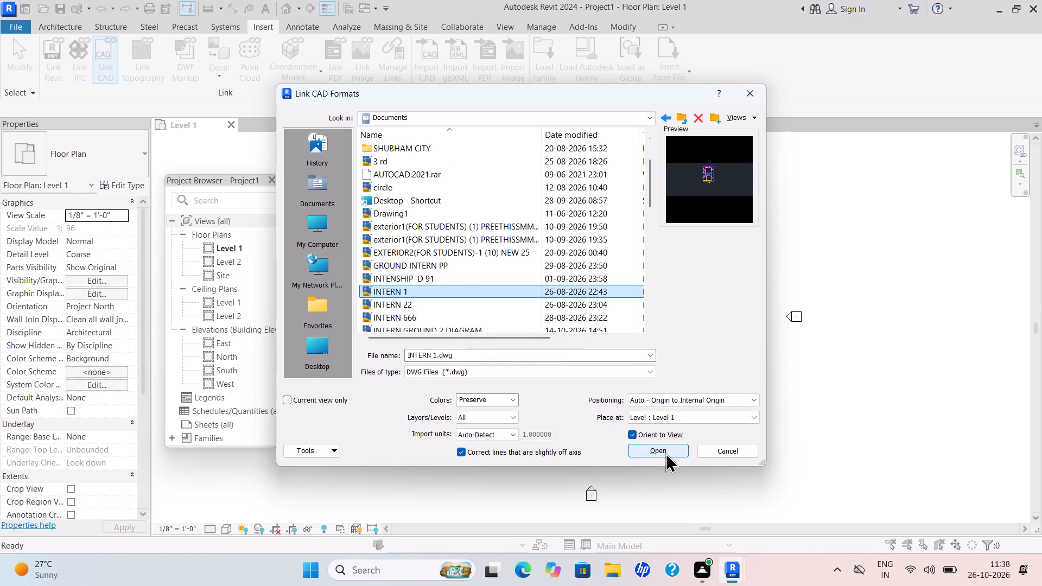
pyautogui.click(749, 397)
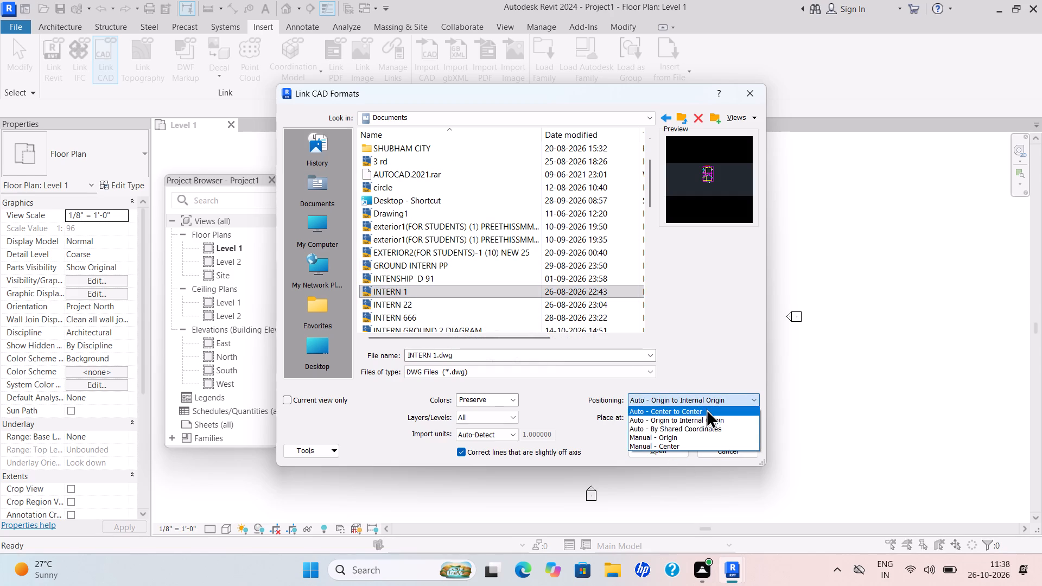
pyautogui.click(704, 412)
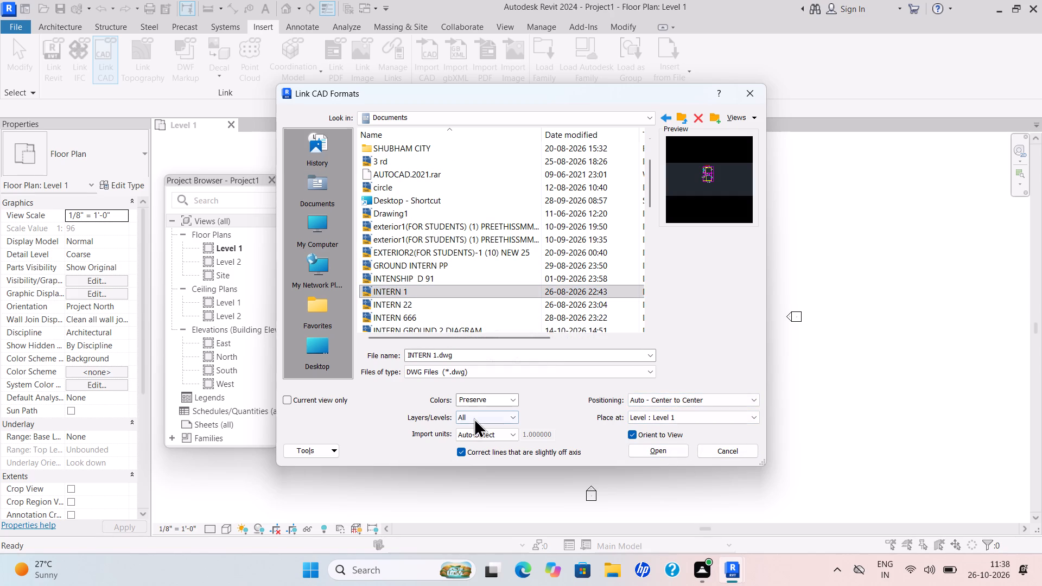
pyautogui.click(652, 449)
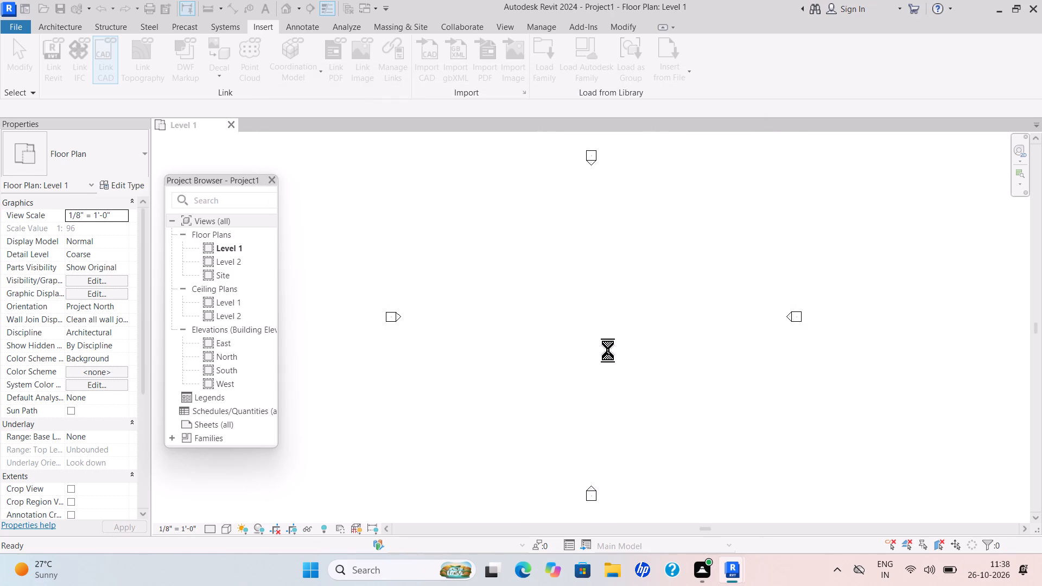
pyautogui.scroll(3, 637, 360)
pyautogui.scroll(-1, 643, 351)
pyautogui.scroll(2, 643, 351)
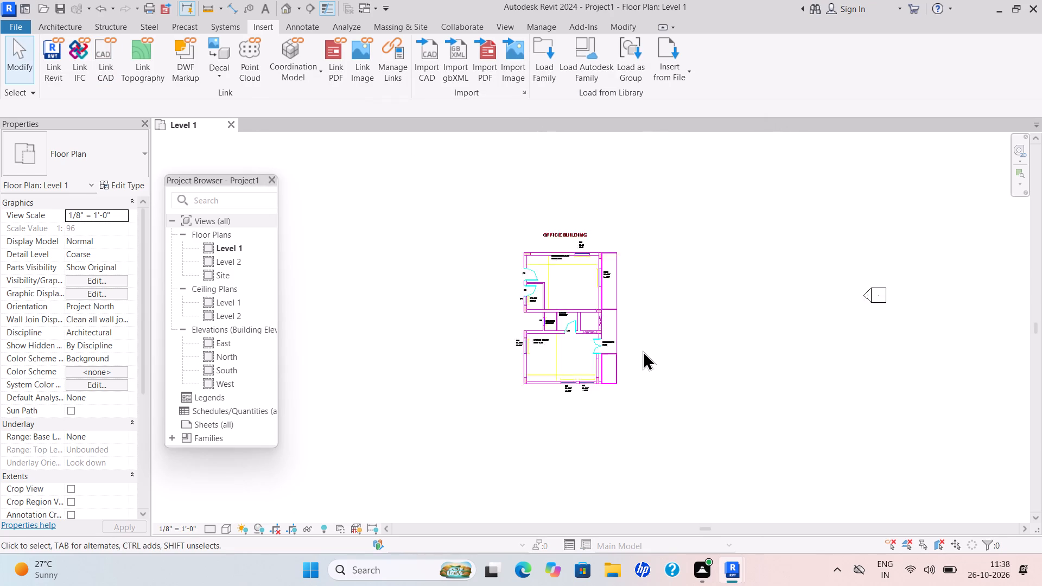
pyautogui.scroll(2, 643, 351)
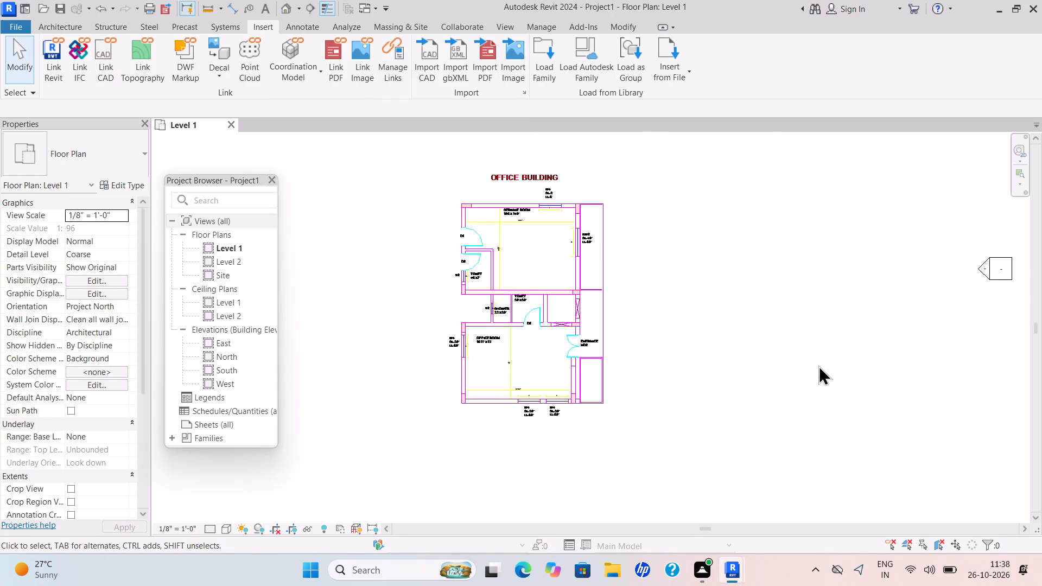
pyautogui.press('Escape')
pyautogui.scroll(2, 578, 200)
pyautogui.scroll(-1, 578, 200)
pyautogui.scroll(2, 578, 200)
pyautogui.press('Escape')
pyautogui.press('Escape')
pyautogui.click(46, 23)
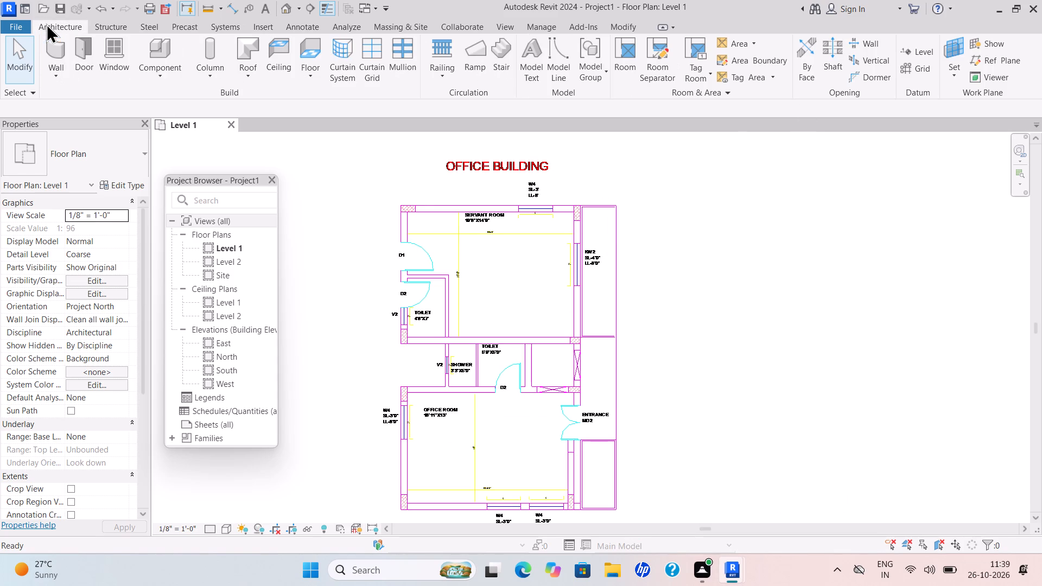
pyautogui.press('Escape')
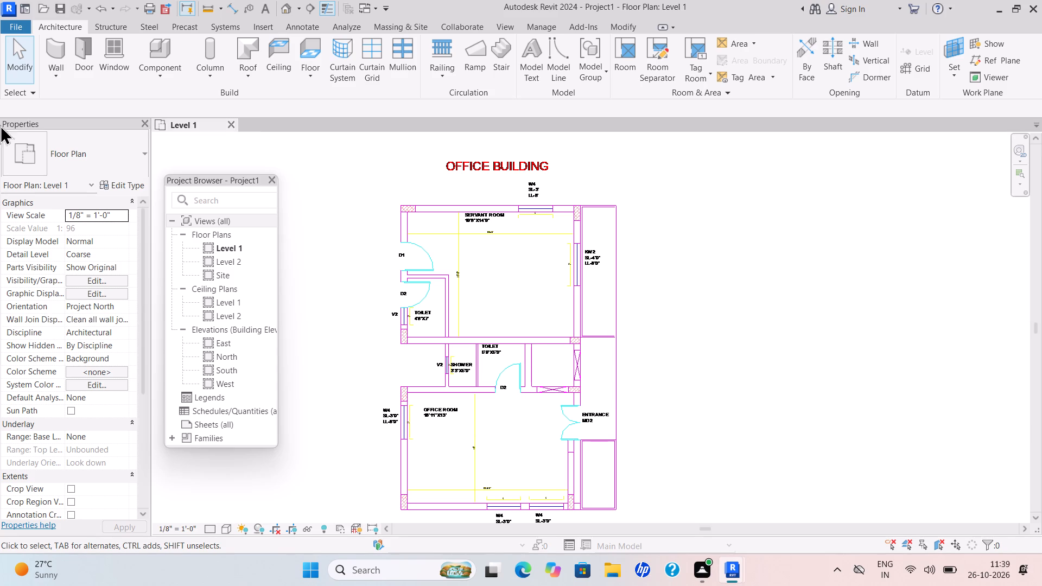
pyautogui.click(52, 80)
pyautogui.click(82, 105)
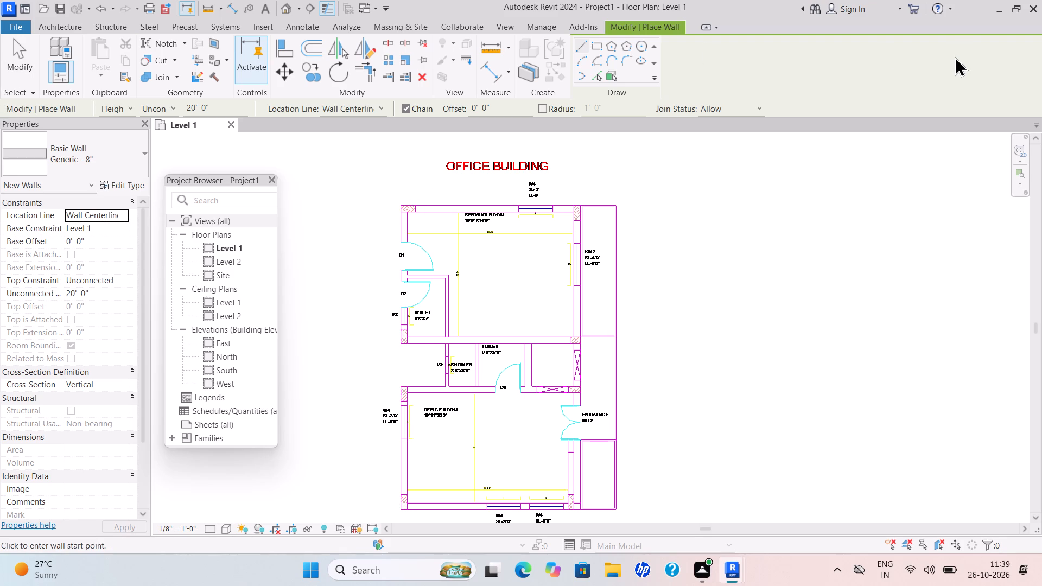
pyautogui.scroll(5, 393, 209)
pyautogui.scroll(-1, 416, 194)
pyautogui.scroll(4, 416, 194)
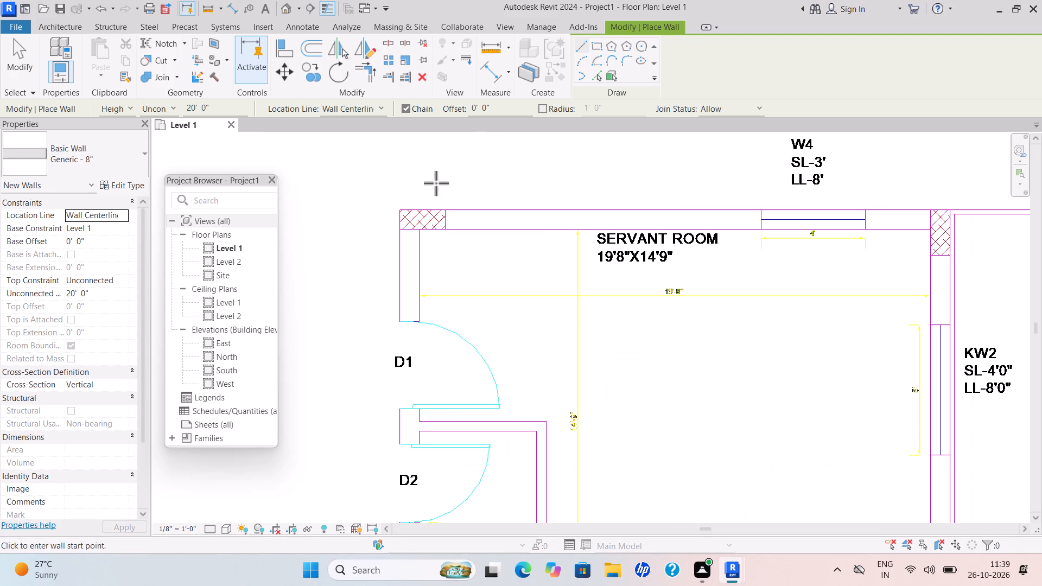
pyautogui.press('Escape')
# Start an architectural wall and duplicate the Generic - 8" type under the name wall 9".
pyautogui.click(52, 74)
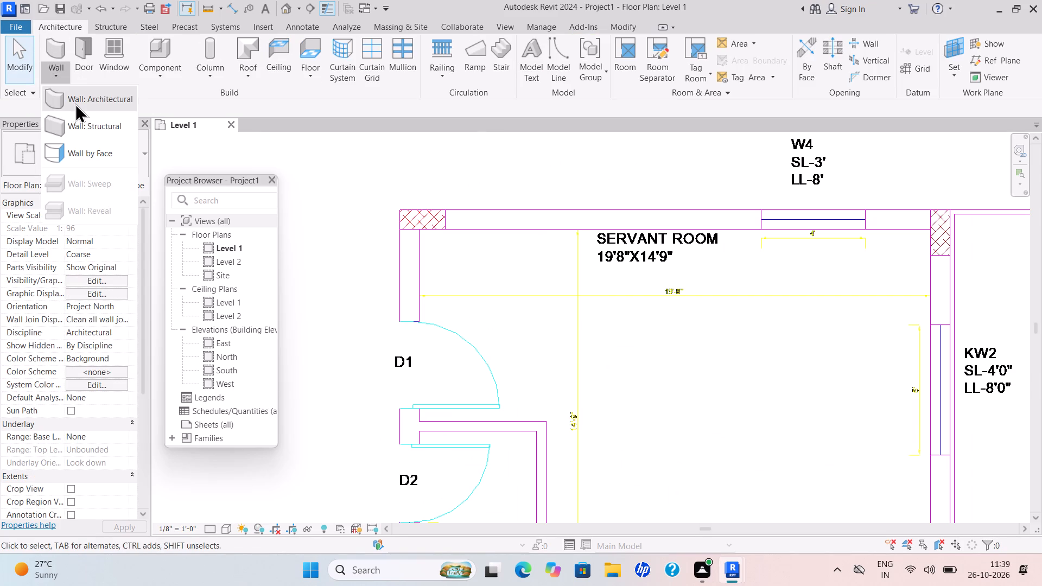
pyautogui.click(75, 103)
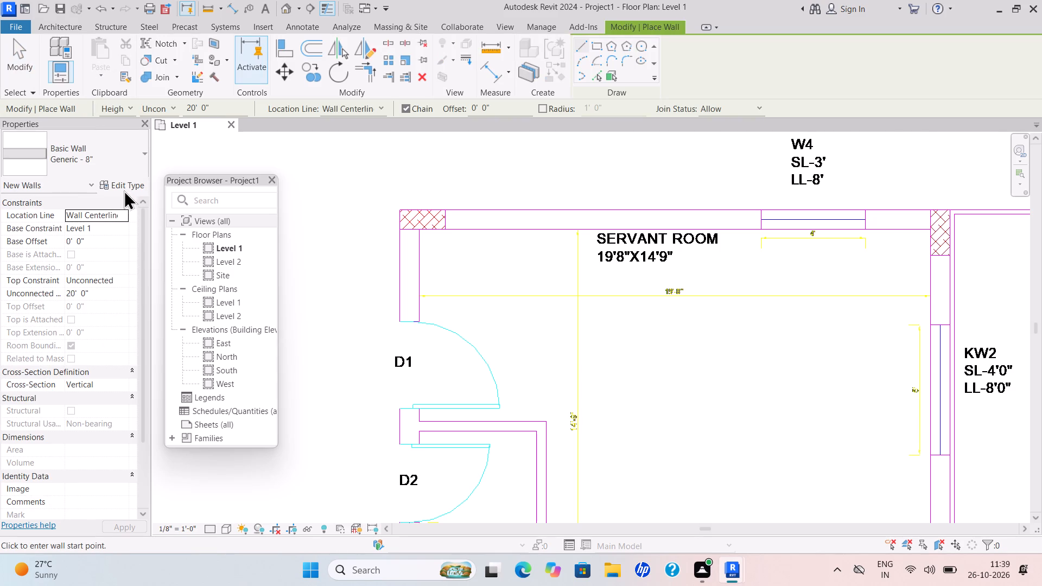
pyautogui.click(124, 187)
pyautogui.moveTo(885, 132); pyautogui.dragTo(885, 142)
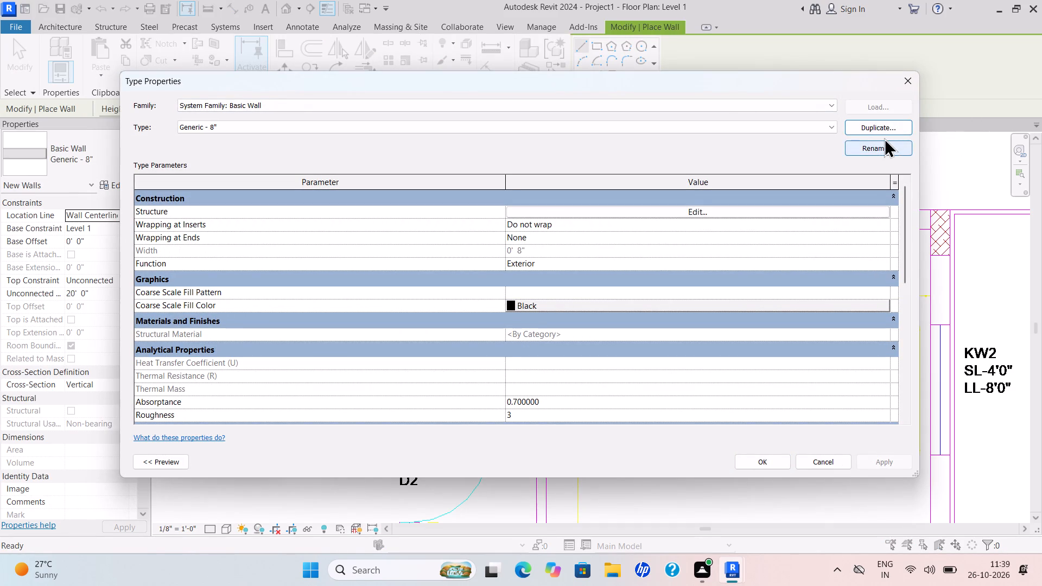
pyautogui.click(883, 132)
pyautogui.press('BackSpace')
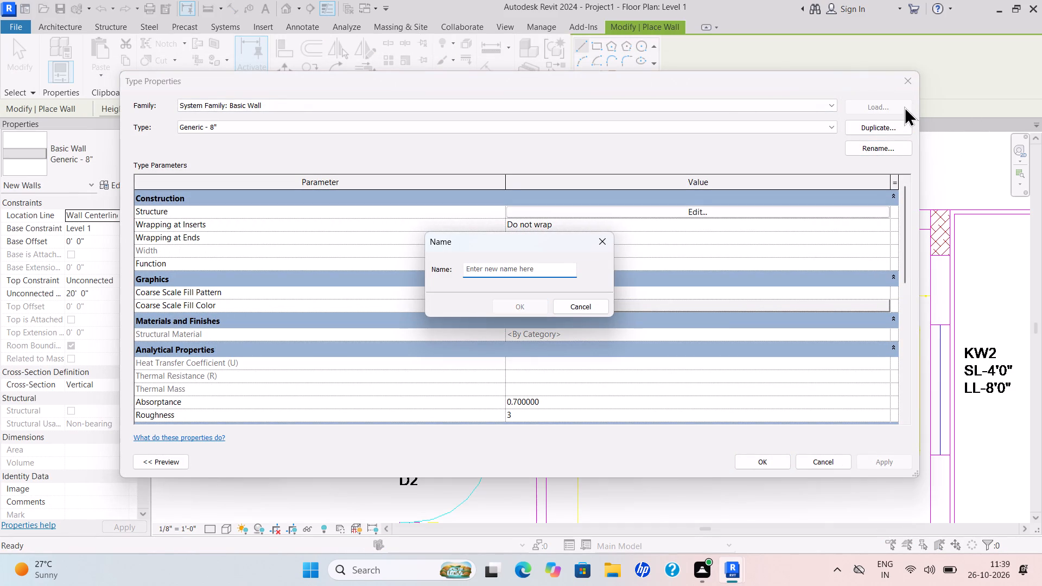
pyautogui.write('wall')
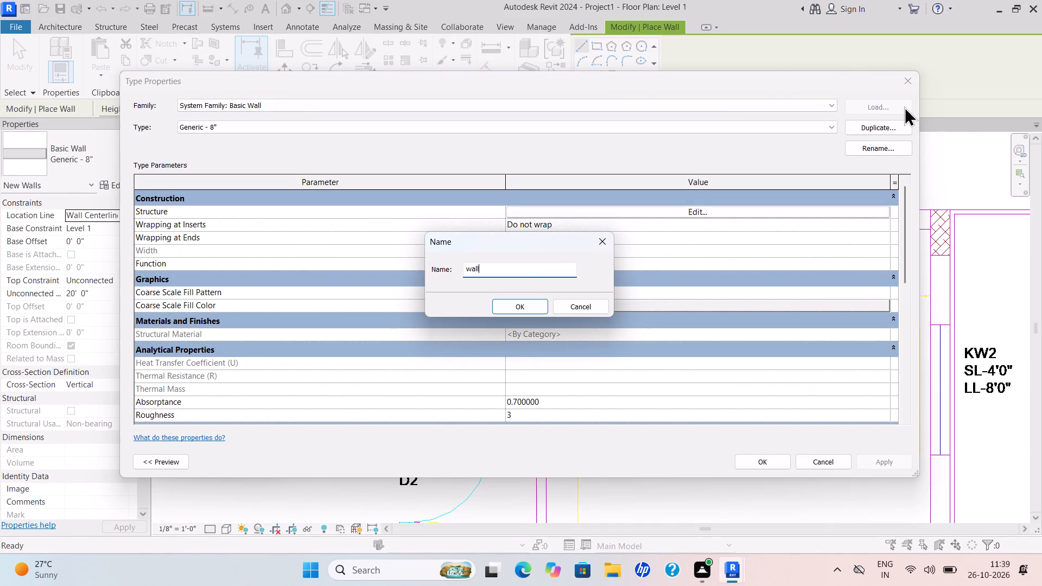
pyautogui.press('space')
pyautogui.write('9"')
pyautogui.press('Return')
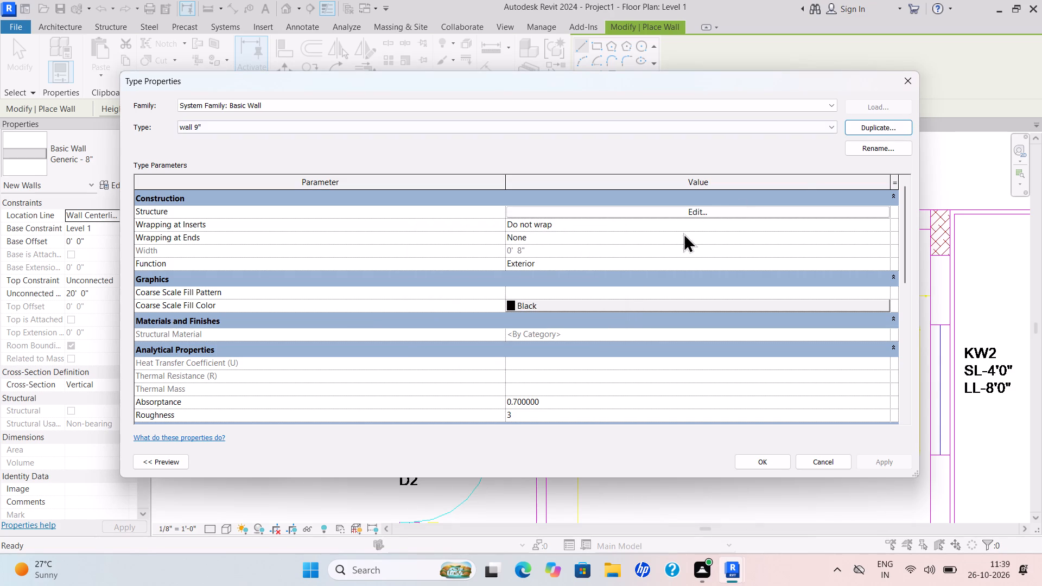
# Set the structure layer thickness of the wall 9" type to 9" and apply the type changes.
pyautogui.click(707, 213)
pyautogui.click(448, 218)
pyautogui.moveTo(504, 216); pyautogui.dragTo(479, 228)
pyautogui.press('BackSpace')
pyautogui.write('9"')
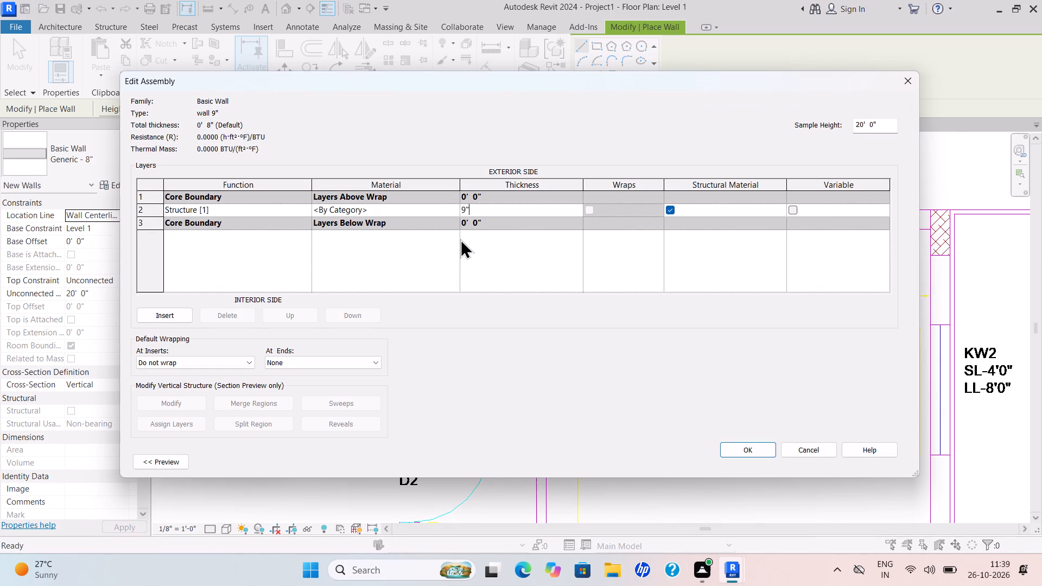
pyautogui.press('Return')
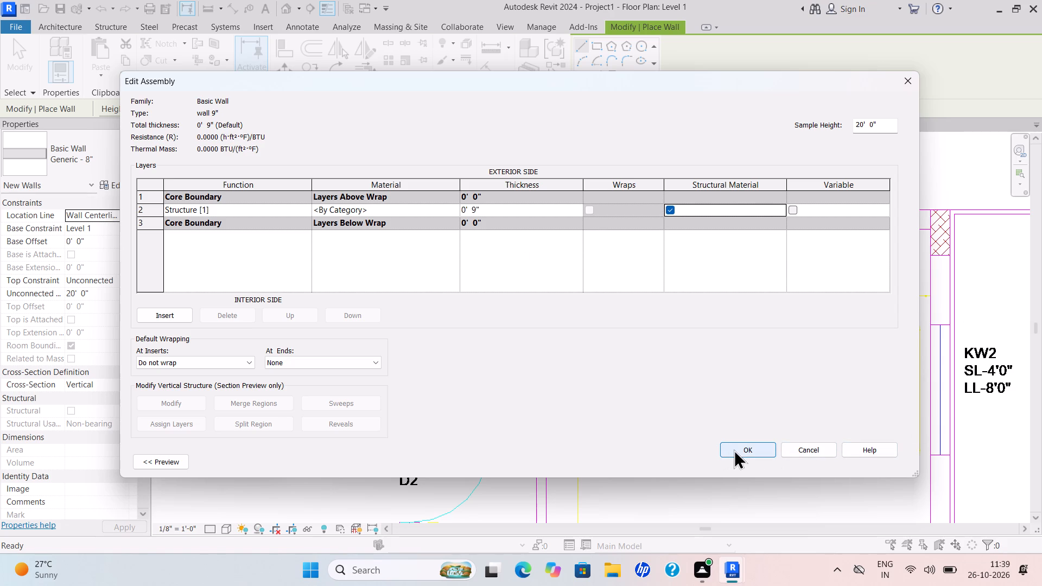
pyautogui.click(734, 454)
pyautogui.click(880, 460)
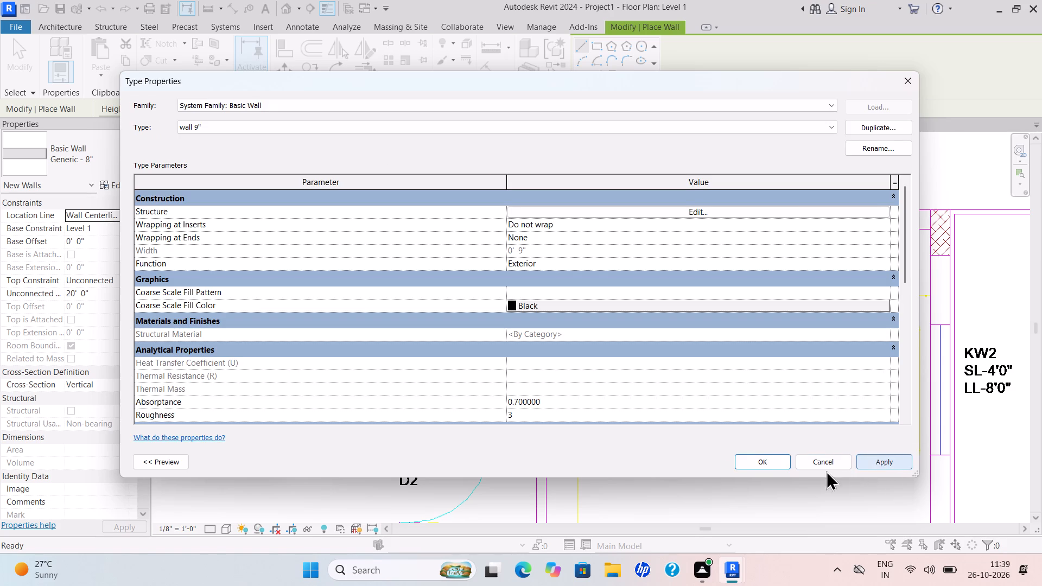
pyautogui.click(767, 462)
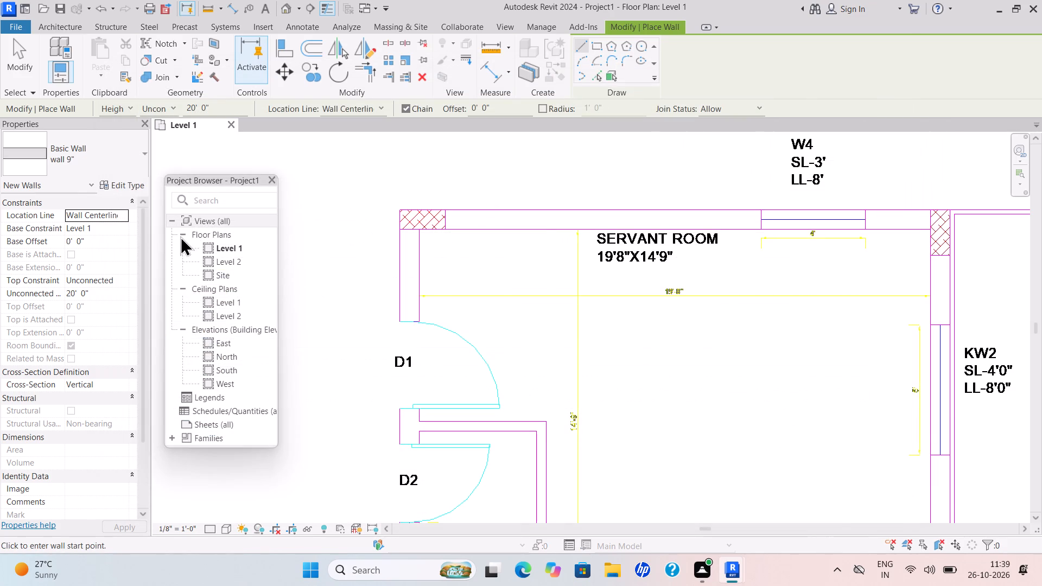
# Set the new walls' location line to Finish Face: Interior and their unconnected height to 10'.
pyautogui.click(120, 213)
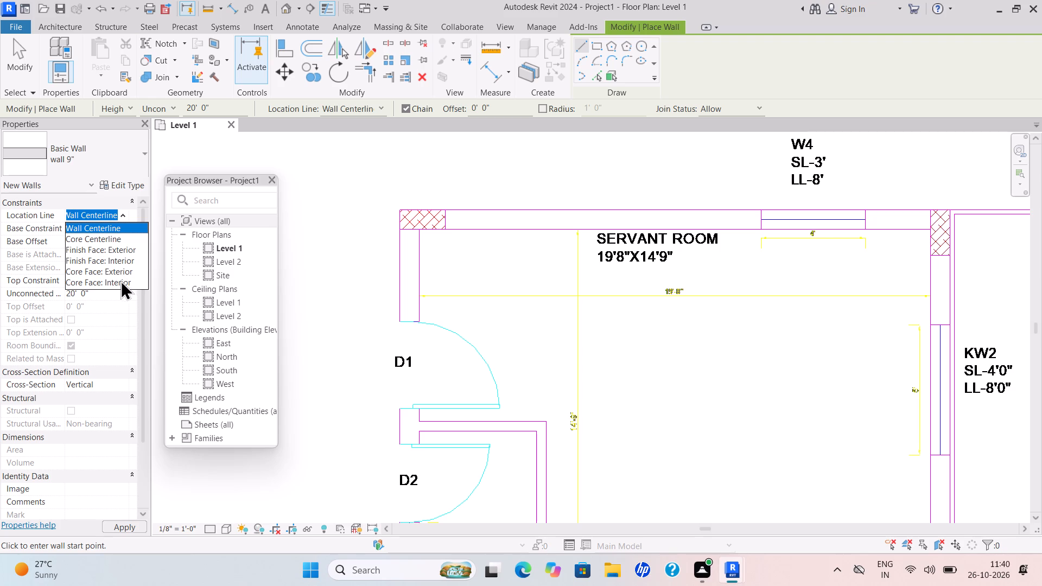
pyautogui.click(131, 257)
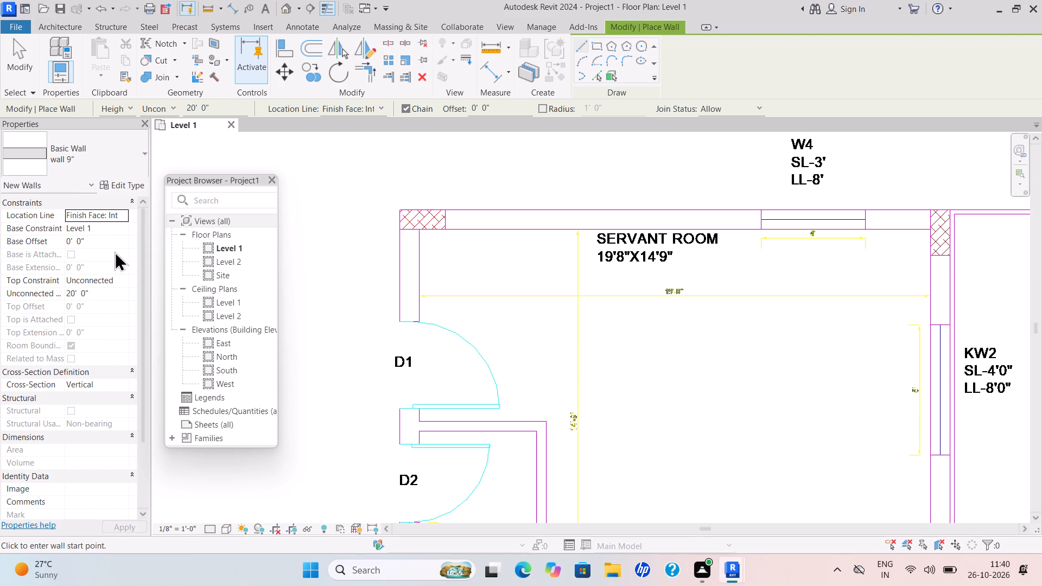
pyautogui.moveTo(87, 300); pyautogui.dragTo(73, 309)
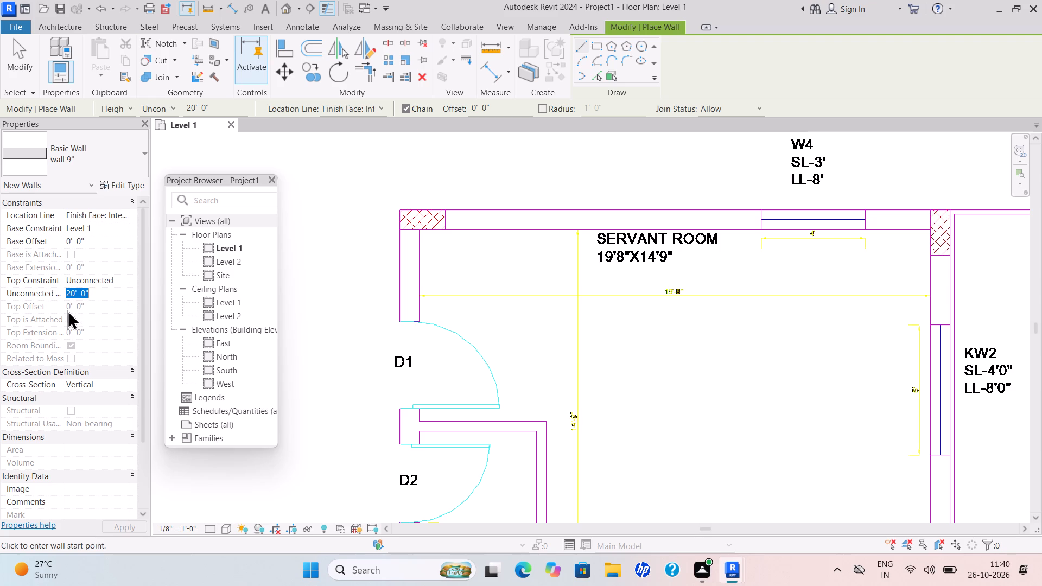
pyautogui.press('BackSpace')
pyautogui.press('1')
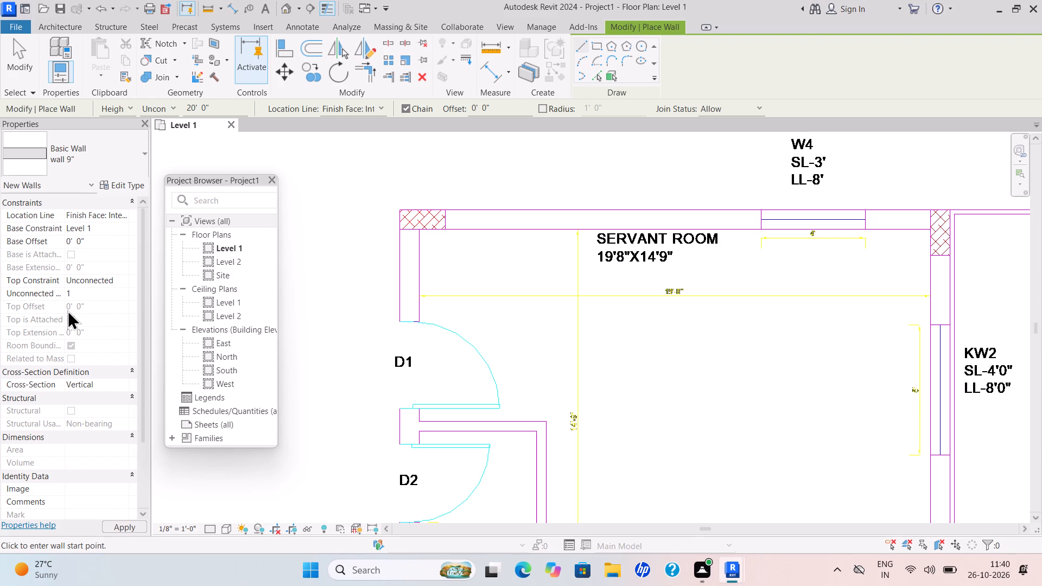
pyautogui.press('0')
pyautogui.press("'")
pyautogui.press('Return')
# Draw the servant room's top 9" wall along the plan's outer line, from the upper-left corner to the upper-right column's outer corner.
pyautogui.scroll(1, 67, 310)
pyautogui.scroll(7, 397, 196)
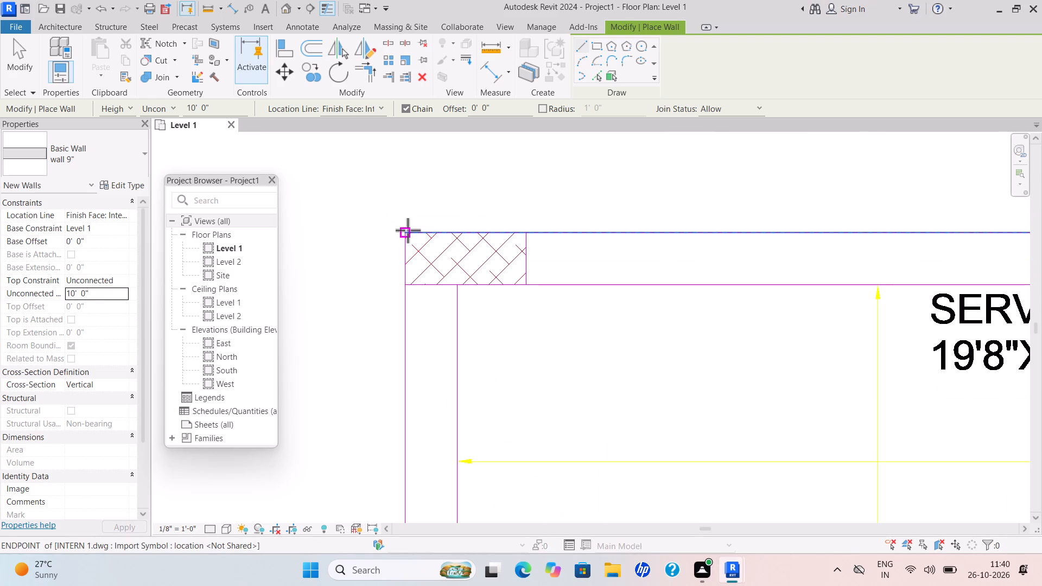
pyautogui.moveTo(408, 233); pyautogui.dragTo(415, 240)
pyautogui.press('space')
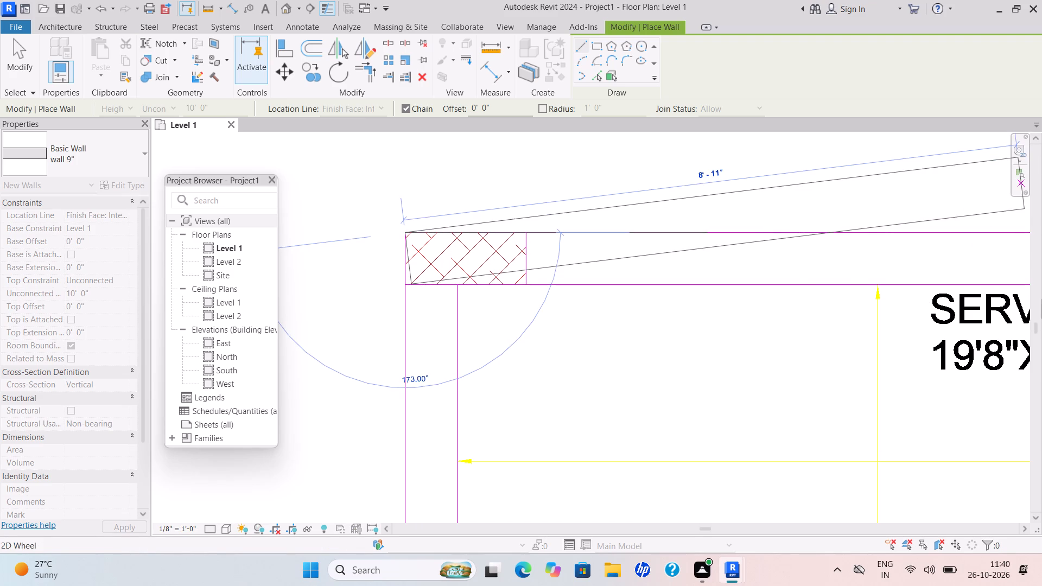
pyautogui.scroll(-2, 982, 255)
pyautogui.moveTo(876, 249); pyautogui.dragTo(656, 227, button='middle')
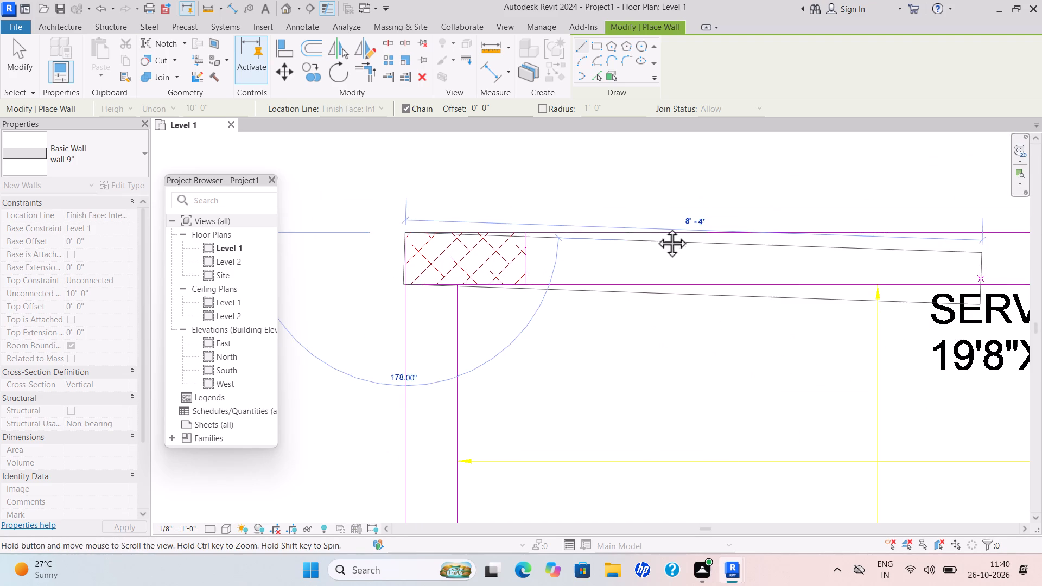
pyautogui.moveTo(656, 227); pyautogui.dragTo(530, 226, button='middle')
pyautogui.scroll(1, 1015, 224)
pyautogui.moveTo(969, 239); pyautogui.dragTo(676, 292, button='middle')
pyautogui.scroll(-1, 687, 291)
pyautogui.middleClick(670, 292)
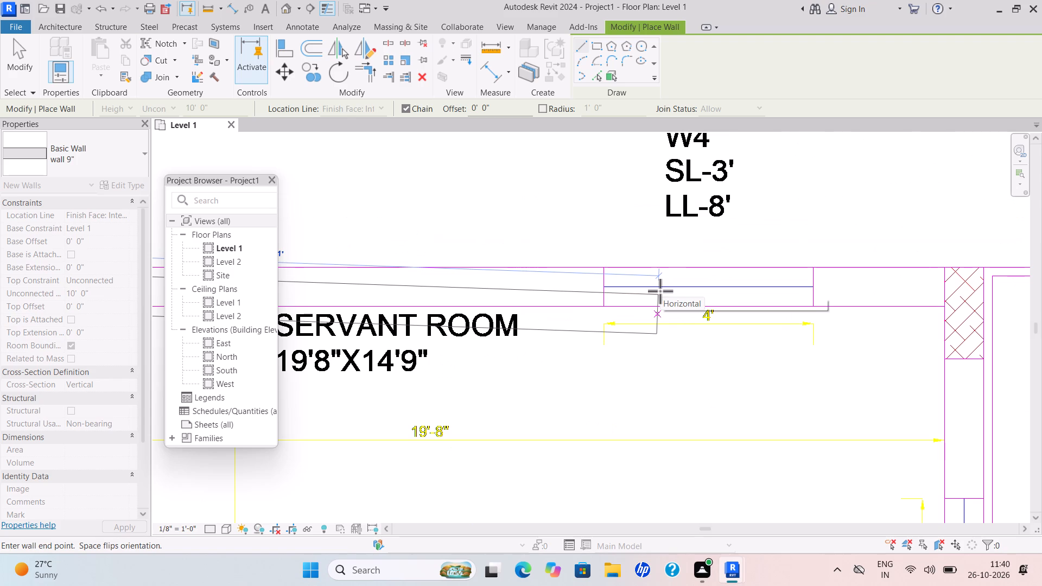
pyautogui.scroll(-2, 955, 272)
pyautogui.moveTo(952, 272); pyautogui.dragTo(922, 275, button='middle')
pyautogui.moveTo(899, 275); pyautogui.dragTo(632, 276, button='middle')
pyautogui.scroll(-1, 630, 276)
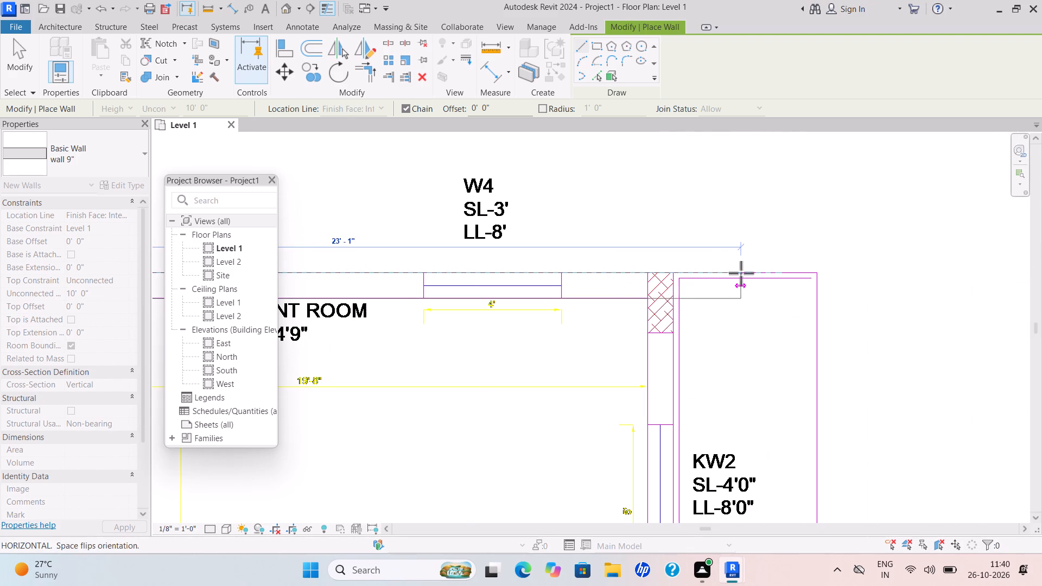
pyautogui.scroll(8, 678, 282)
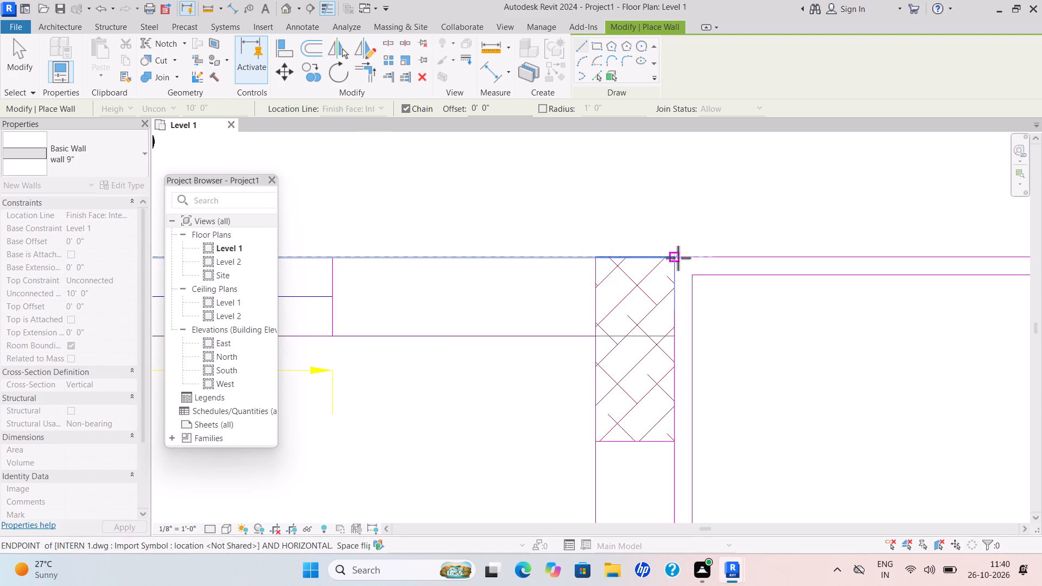
pyautogui.click(673, 260)
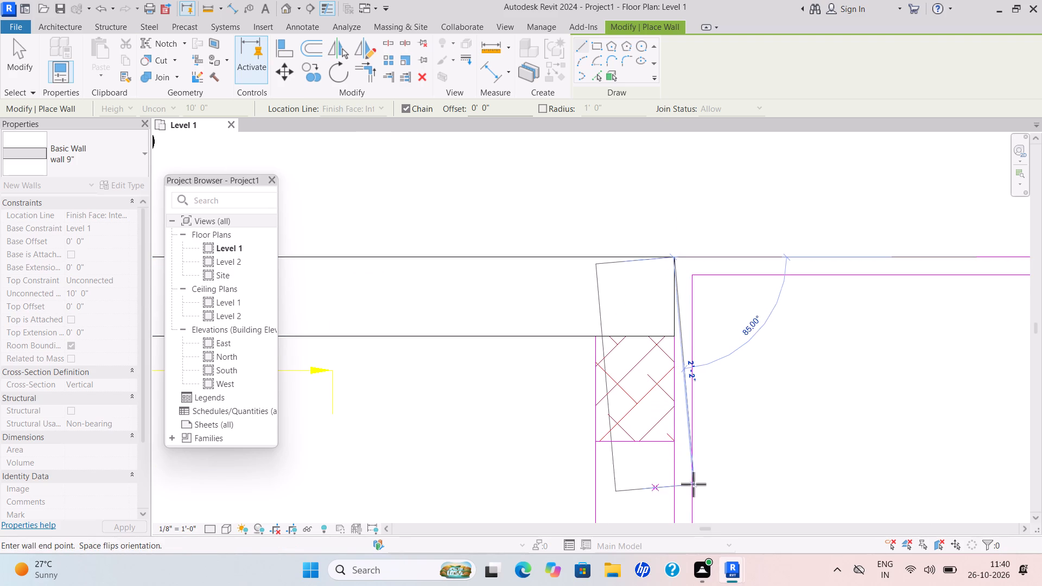
# Continue the 9" wall down the servant room's right side to the outer upper corner of the column above the entrance side.
pyautogui.scroll(-4, 681, 479)
pyautogui.moveTo(675, 425); pyautogui.dragTo(779, 17, button='middle')
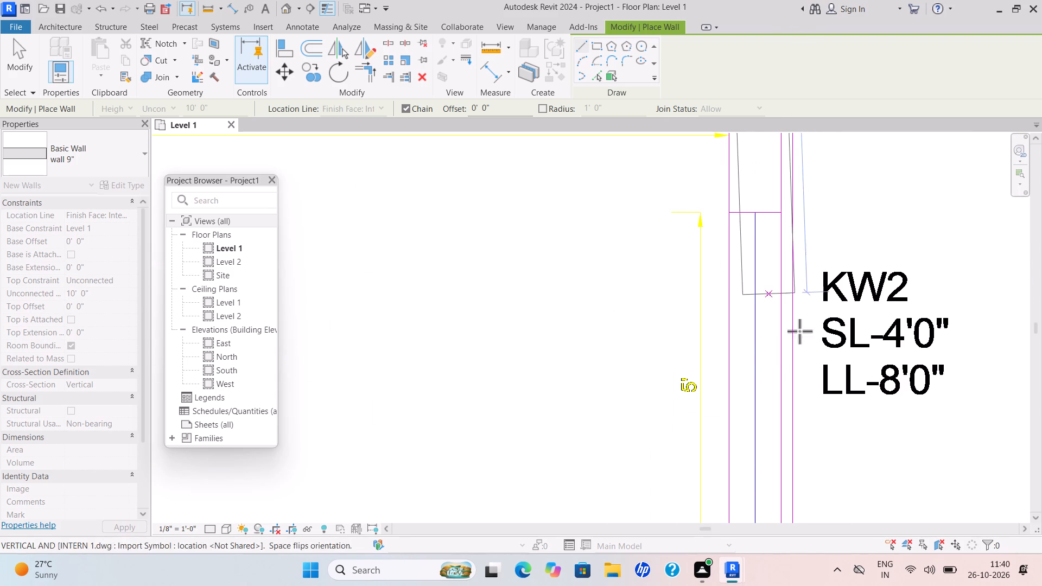
pyautogui.scroll(-3, 761, 476)
pyautogui.moveTo(755, 464); pyautogui.dragTo(760, 0, button='middle')
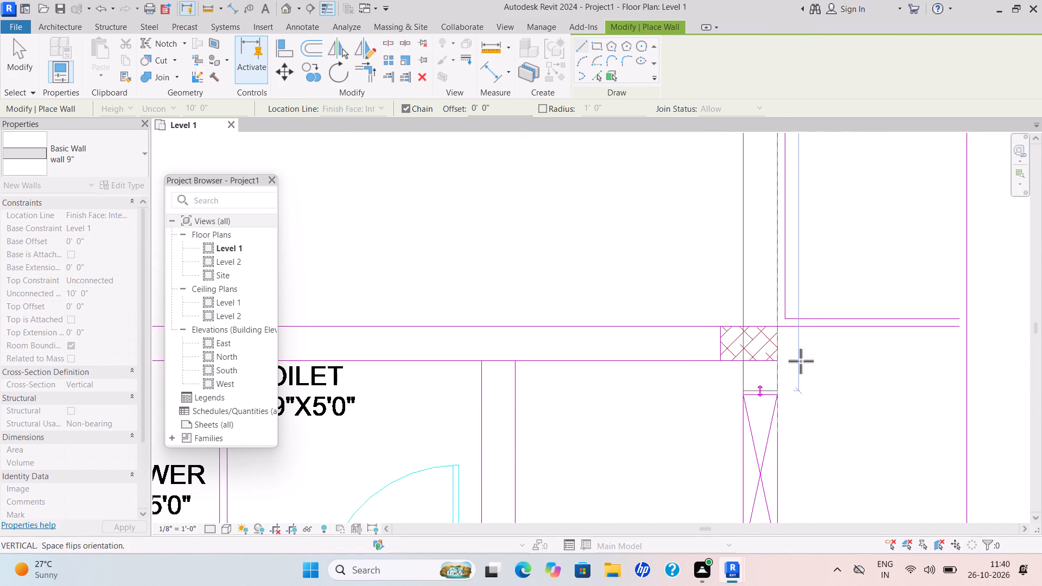
pyautogui.scroll(6, 782, 326)
pyautogui.scroll(-1, 784, 327)
pyautogui.scroll(1, 784, 327)
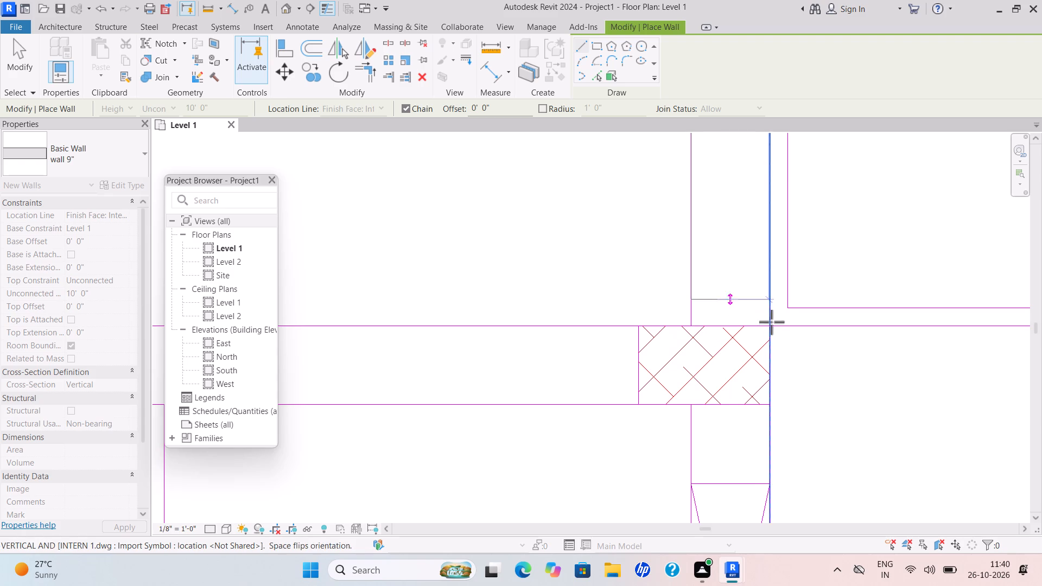
pyautogui.scroll(1, 771, 326)
pyautogui.scroll(-1, 771, 326)
pyautogui.scroll(4, 771, 327)
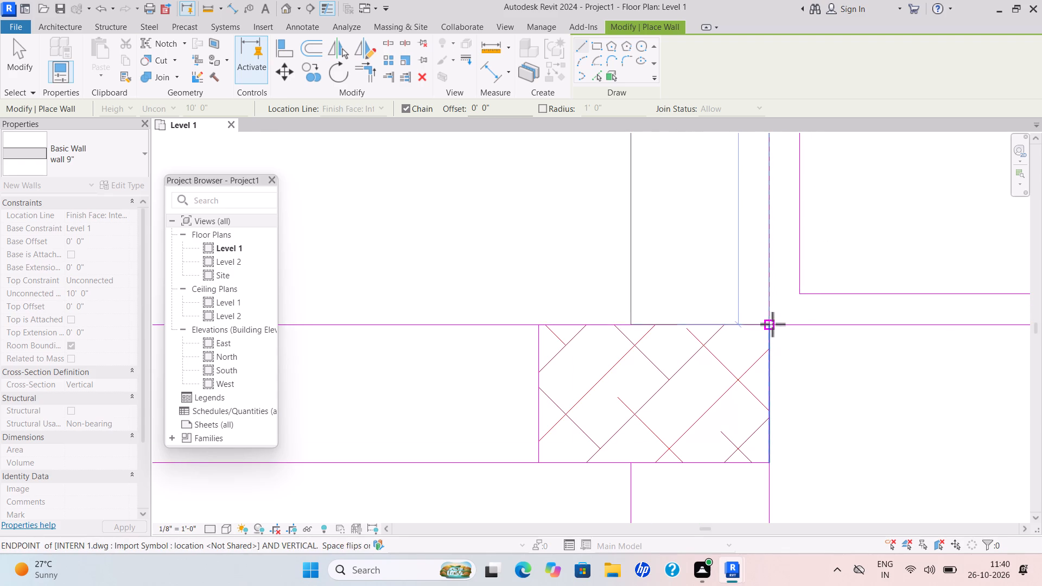
pyautogui.scroll(11, 772, 324)
pyautogui.click(756, 328)
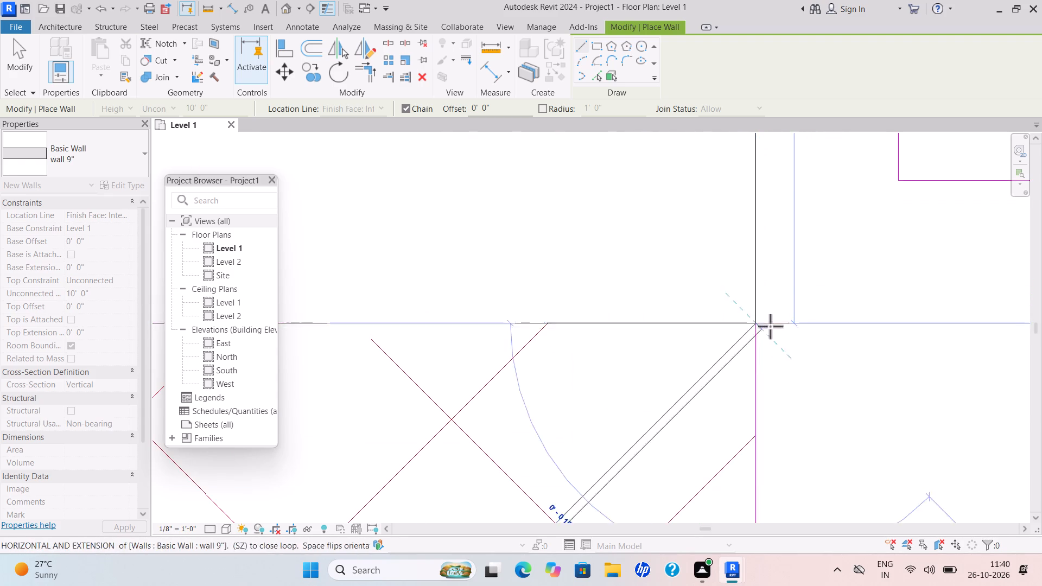
# Continue the 9" wall along the servant room's bottom side to the inner face of the left wall, flipped onto the plan lines, and end the chain.
pyautogui.scroll(-2, 880, 360)
pyautogui.scroll(1, 878, 370)
pyautogui.scroll(-3, 875, 370)
pyautogui.press('space')
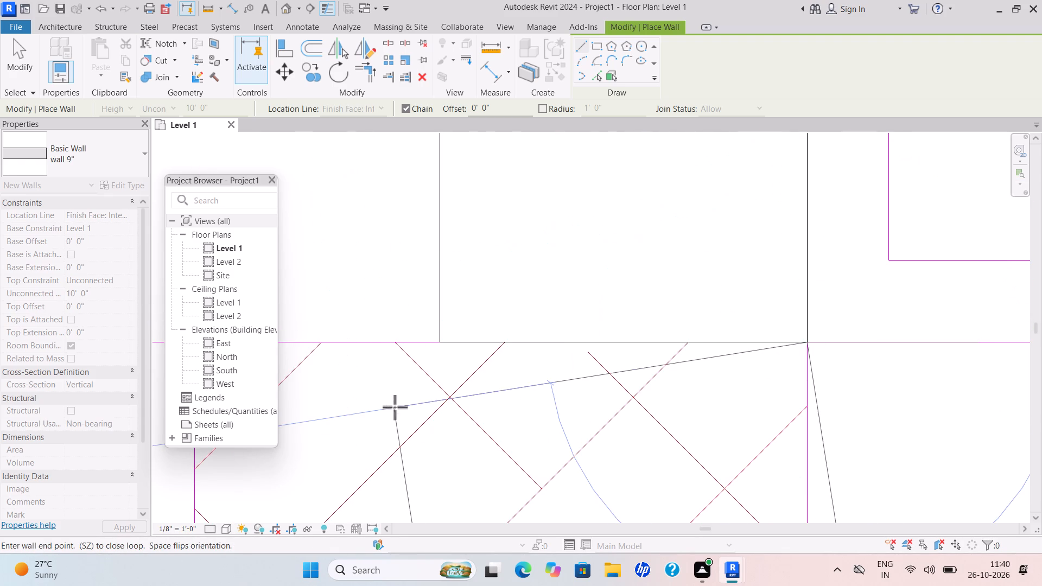
pyautogui.scroll(-7, 322, 379)
pyautogui.moveTo(340, 361); pyautogui.dragTo(869, 239, button='middle')
pyautogui.moveTo(885, 235); pyautogui.dragTo(904, 230, button='middle')
pyautogui.scroll(1, 480, 240)
pyautogui.moveTo(500, 244); pyautogui.dragTo(572, 251, button='middle')
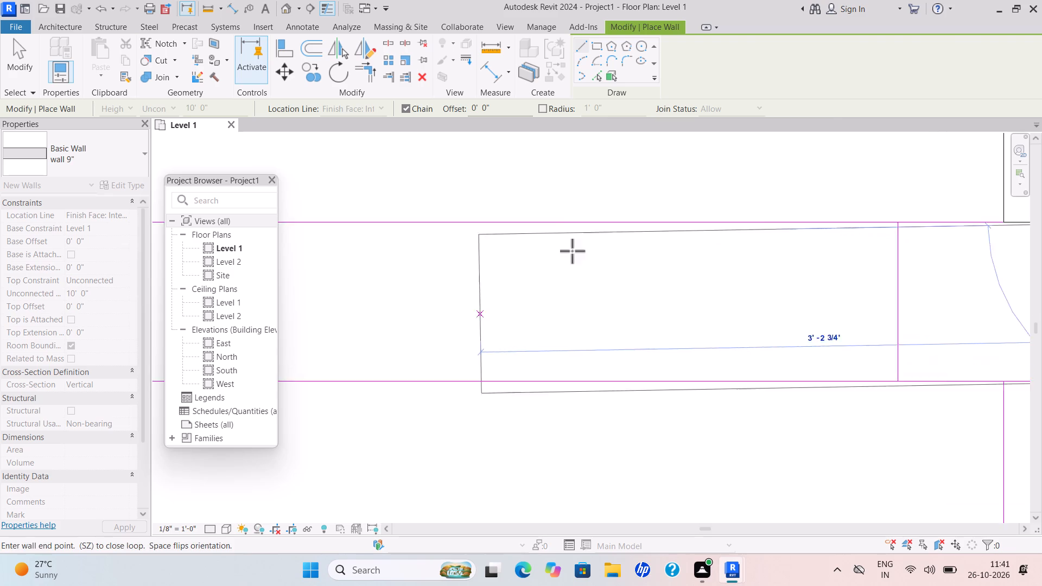
pyautogui.scroll(-3, 627, 253)
pyautogui.moveTo(572, 251); pyautogui.dragTo(1041, 194, button='middle')
pyautogui.middleClick(1041, 194)
pyautogui.scroll(-4, 456, 187)
pyautogui.moveTo(462, 192); pyautogui.dragTo(931, 150, button='middle')
pyautogui.moveTo(977, 147); pyautogui.dragTo(990, 147, button='middle')
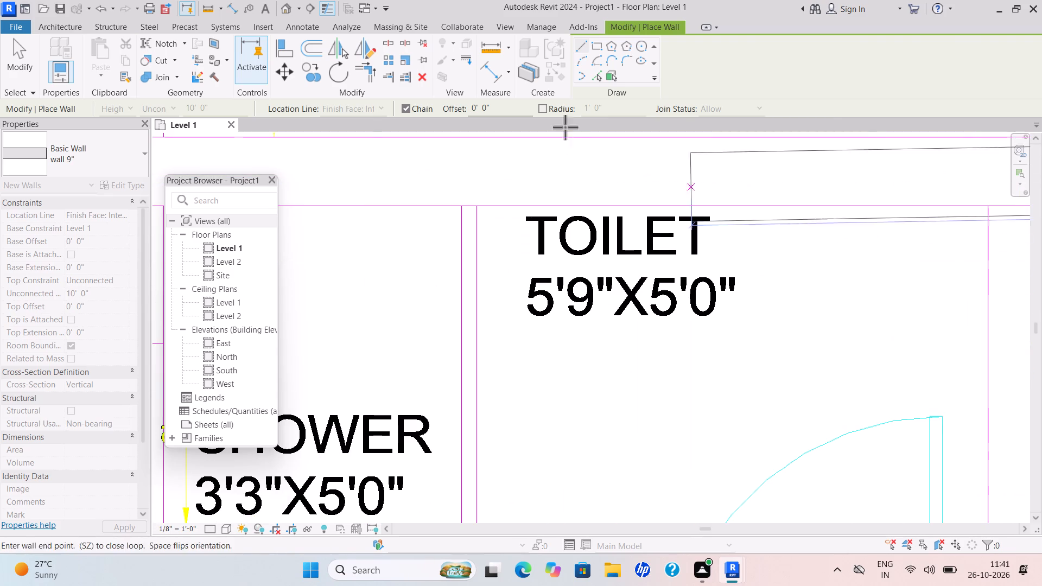
pyautogui.scroll(-5, 543, 176)
pyautogui.moveTo(563, 186); pyautogui.dragTo(941, 214, button='middle')
pyautogui.scroll(2, 519, 194)
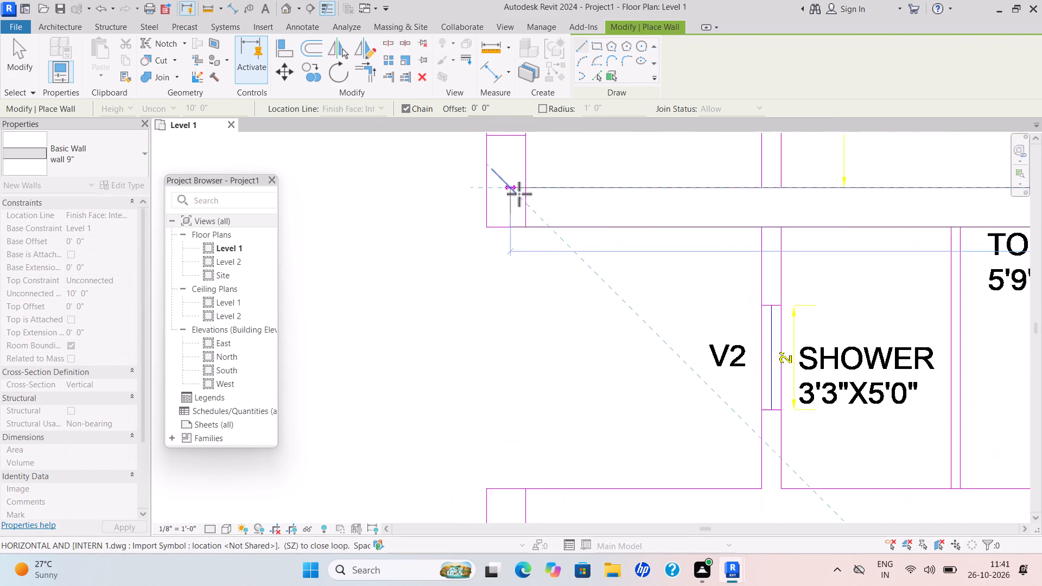
pyautogui.scroll(4, 519, 194)
pyautogui.scroll(-1, 522, 193)
pyautogui.scroll(5, 522, 193)
pyautogui.scroll(-1, 539, 179)
pyautogui.scroll(3, 539, 179)
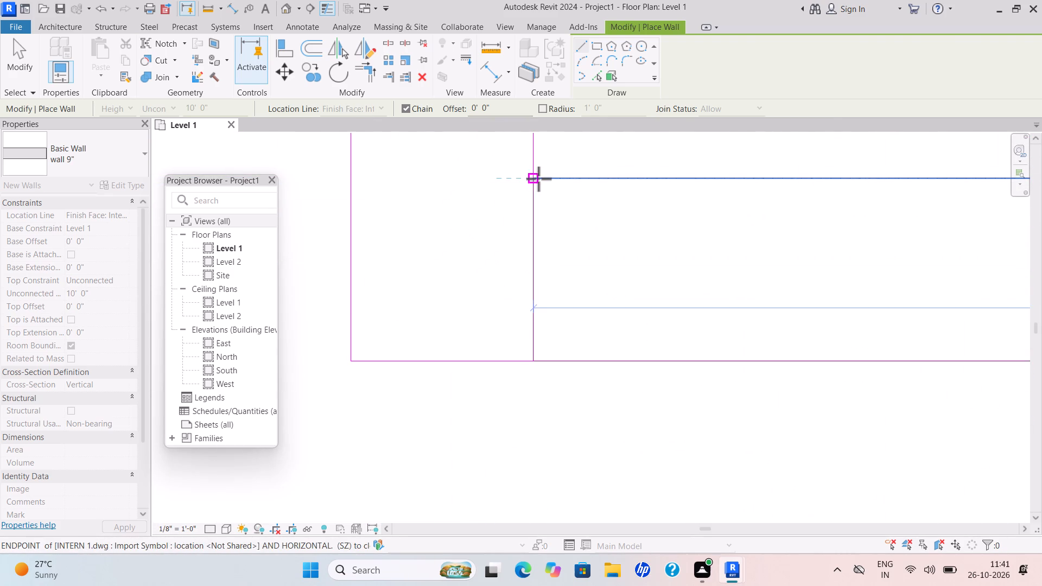
pyautogui.click(537, 179)
pyautogui.press('Escape')
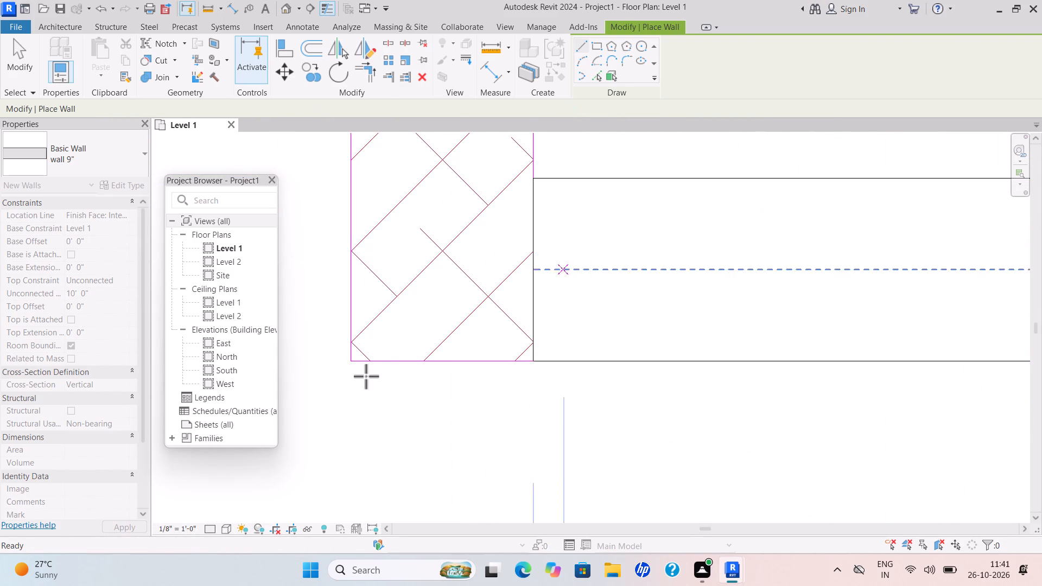
# Draw the servant room's left 9" wall along its inner face, from the bottom wall's lower end up to the top wall, and end the chain.
pyautogui.moveTo(534, 359); pyautogui.dragTo(533, 341)
pyautogui.moveTo(487, 256); pyautogui.dragTo(550, 443, button='middle')
pyautogui.scroll(-3, 542, 438)
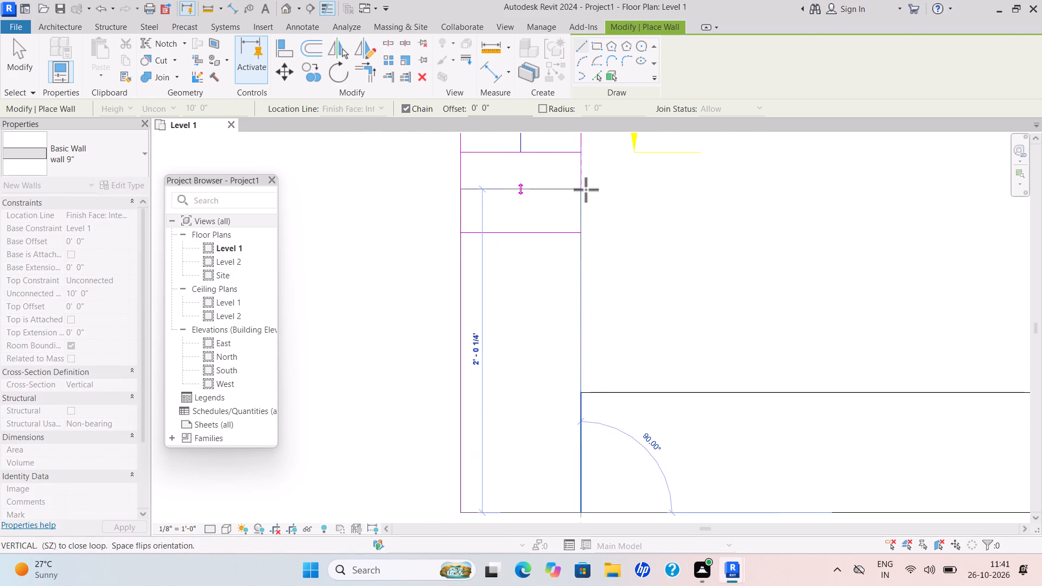
pyautogui.scroll(1, 584, 190)
pyautogui.moveTo(584, 192); pyautogui.dragTo(548, 354, button='middle')
pyautogui.scroll(-1, 552, 330)
pyautogui.scroll(1, 550, 346)
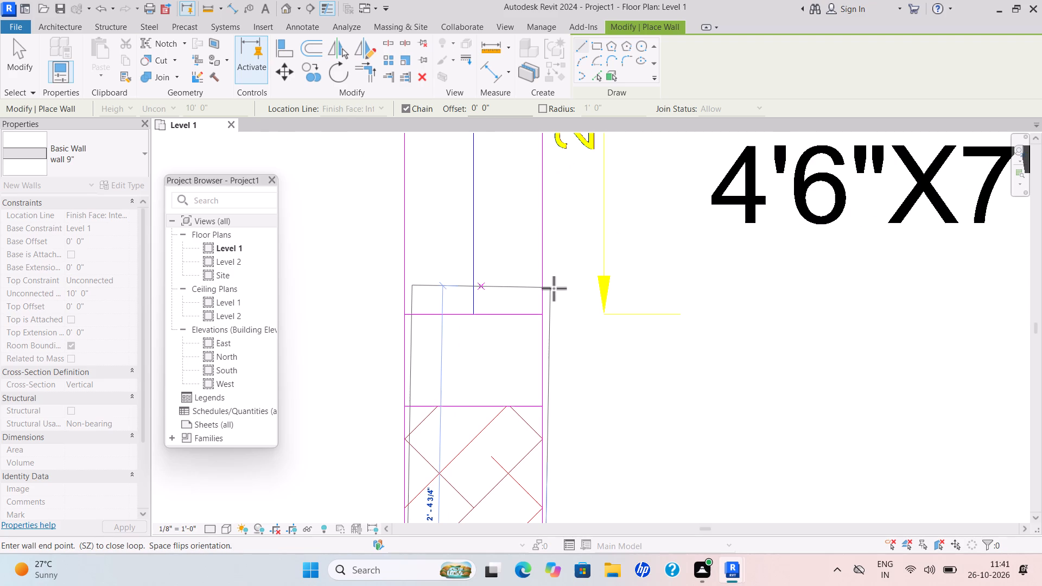
pyautogui.scroll(-1, 668, 0)
pyautogui.scroll(-2, 569, 182)
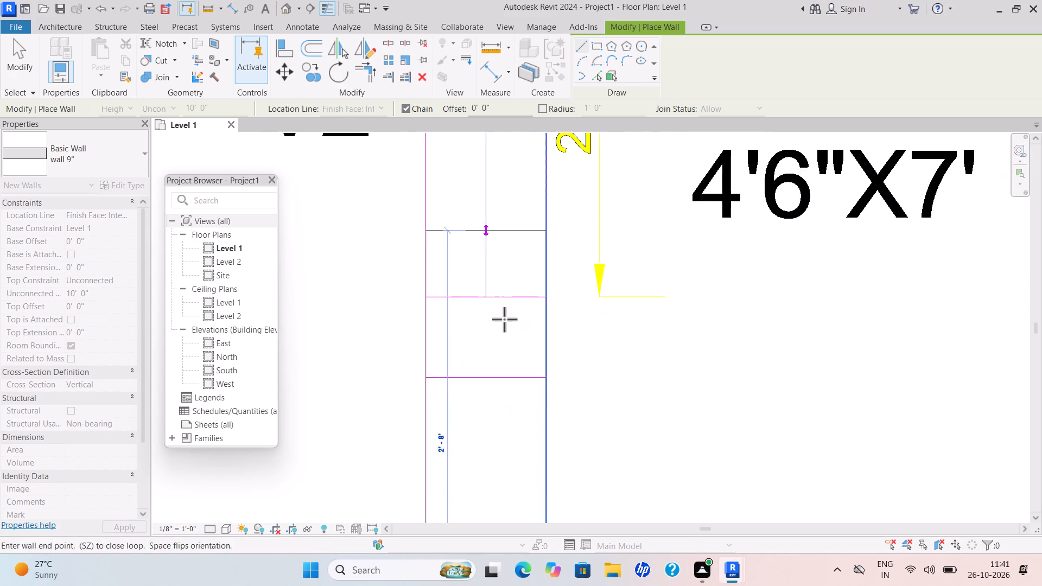
pyautogui.scroll(-7, 506, 279)
pyautogui.moveTo(510, 299); pyautogui.dragTo(550, 565, button='middle')
pyautogui.scroll(1, 581, 374)
pyautogui.moveTo(582, 371); pyautogui.dragTo(650, 91, button='middle')
pyautogui.scroll(-1, 595, 312)
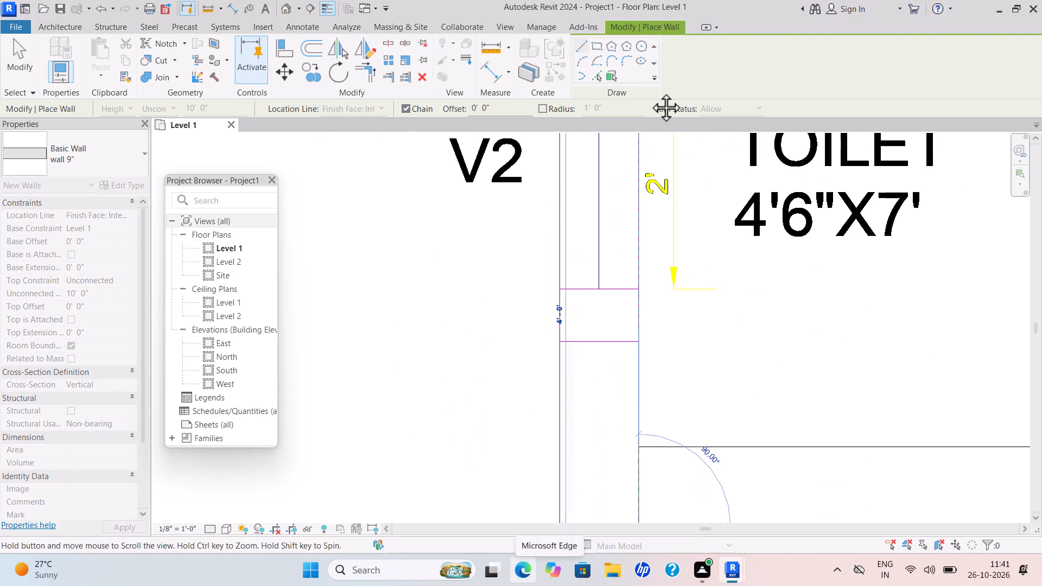
pyautogui.moveTo(650, 91); pyautogui.dragTo(650, 90, button='middle')
pyautogui.scroll(-2, 625, 204)
pyautogui.moveTo(597, 288); pyautogui.dragTo(531, 475, button='middle')
pyautogui.scroll(-4, 572, 400)
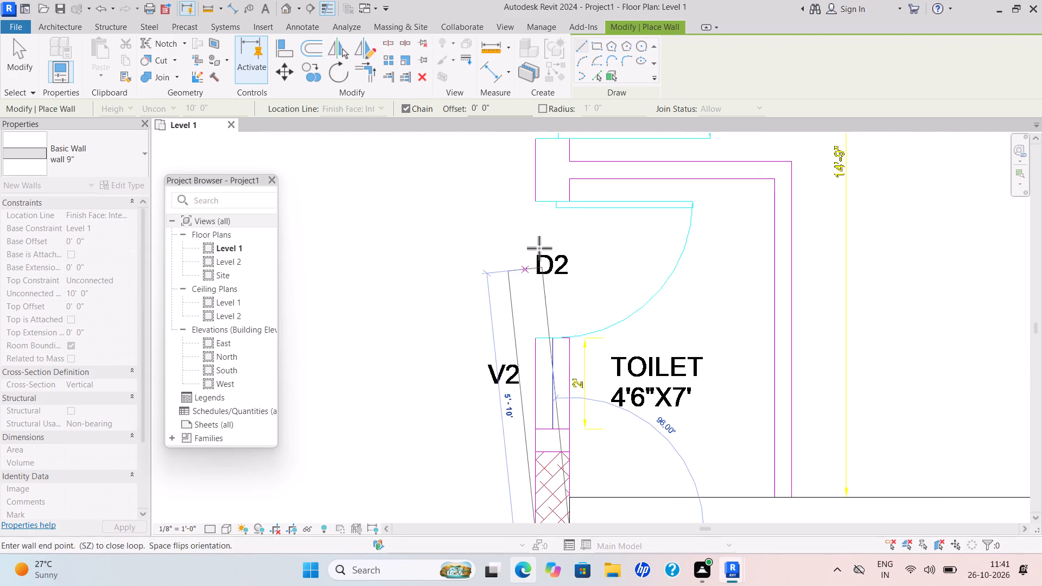
pyautogui.scroll(-4, 584, 203)
pyautogui.moveTo(560, 306); pyautogui.dragTo(528, 447, button='middle')
pyautogui.scroll(2, 530, 137)
pyautogui.scroll(-1, 531, 139)
pyautogui.scroll(1, 531, 139)
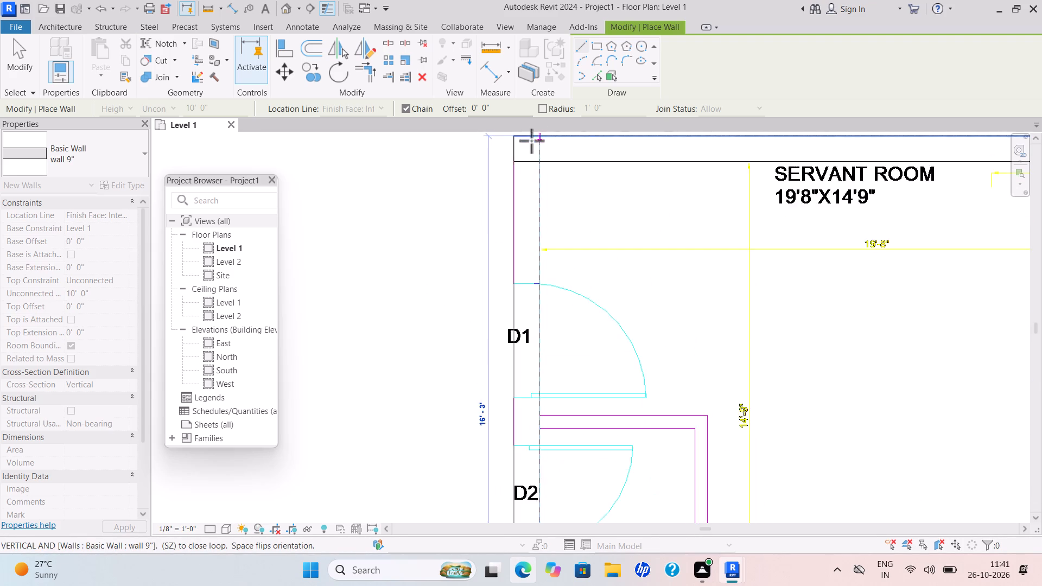
pyautogui.scroll(1, 531, 141)
pyautogui.scroll(-1, 556, 165)
pyautogui.scroll(4, 568, 178)
pyautogui.click(522, 157)
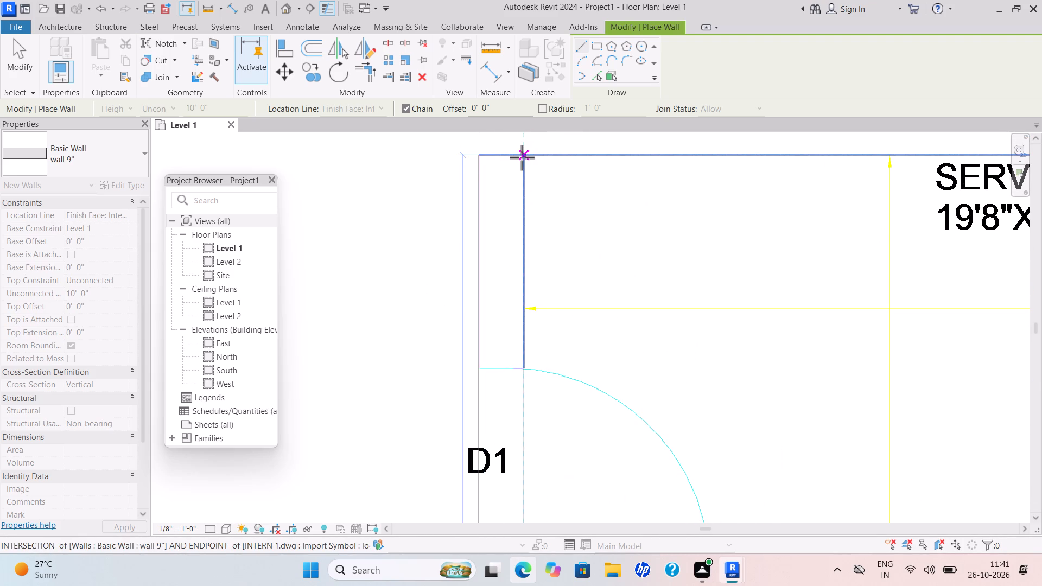
pyautogui.press('Escape')
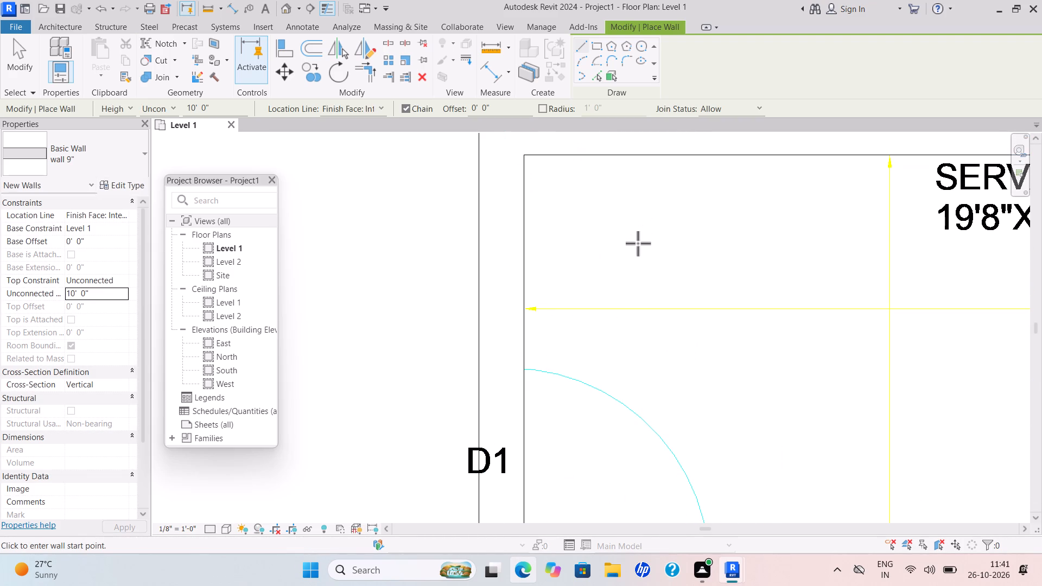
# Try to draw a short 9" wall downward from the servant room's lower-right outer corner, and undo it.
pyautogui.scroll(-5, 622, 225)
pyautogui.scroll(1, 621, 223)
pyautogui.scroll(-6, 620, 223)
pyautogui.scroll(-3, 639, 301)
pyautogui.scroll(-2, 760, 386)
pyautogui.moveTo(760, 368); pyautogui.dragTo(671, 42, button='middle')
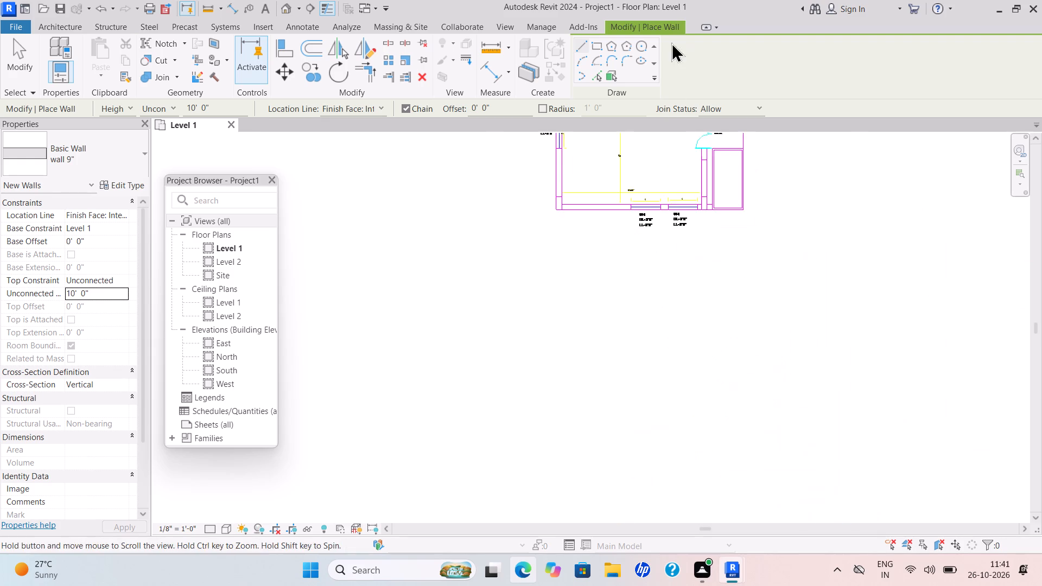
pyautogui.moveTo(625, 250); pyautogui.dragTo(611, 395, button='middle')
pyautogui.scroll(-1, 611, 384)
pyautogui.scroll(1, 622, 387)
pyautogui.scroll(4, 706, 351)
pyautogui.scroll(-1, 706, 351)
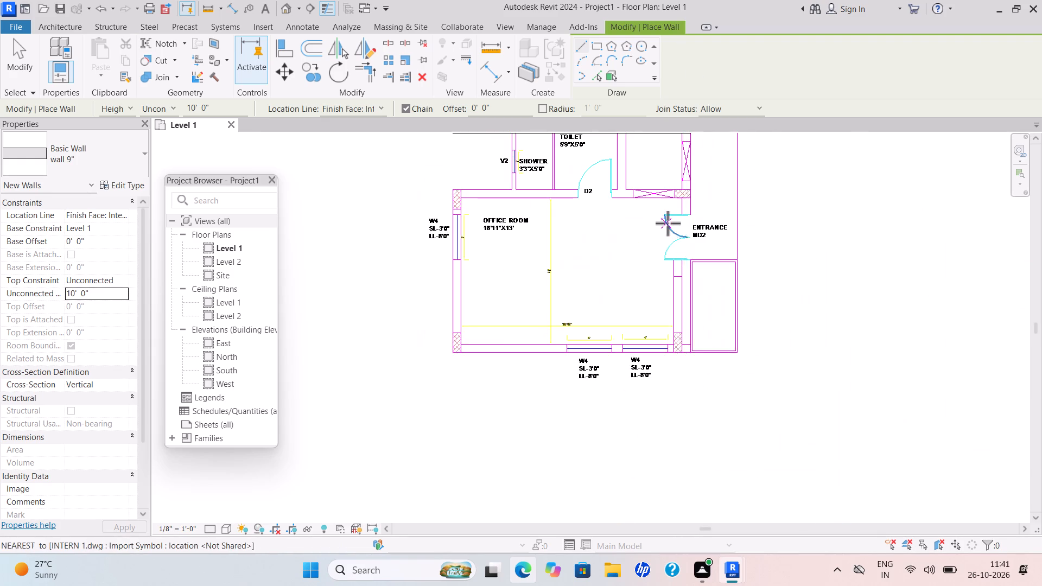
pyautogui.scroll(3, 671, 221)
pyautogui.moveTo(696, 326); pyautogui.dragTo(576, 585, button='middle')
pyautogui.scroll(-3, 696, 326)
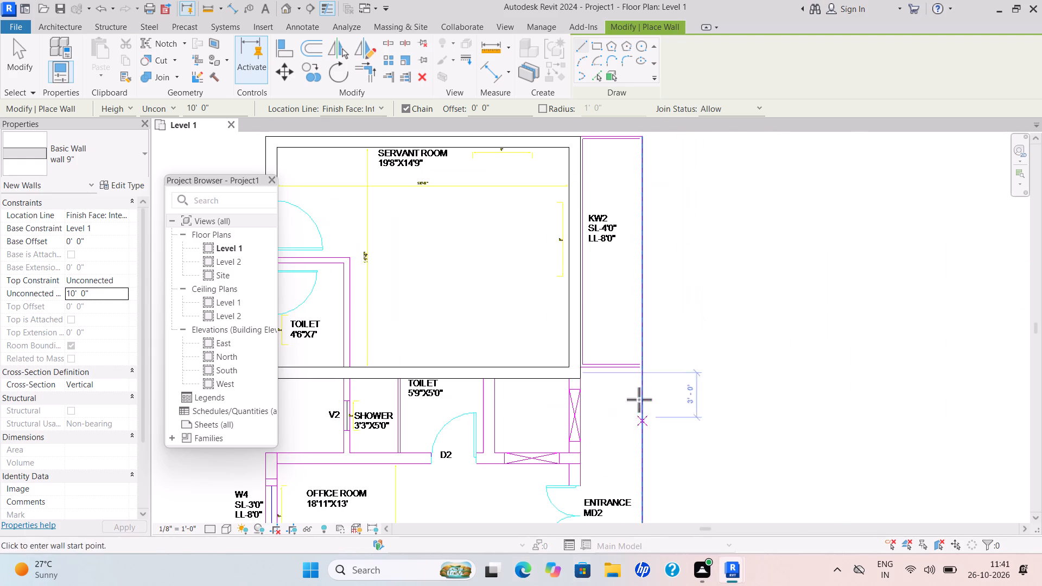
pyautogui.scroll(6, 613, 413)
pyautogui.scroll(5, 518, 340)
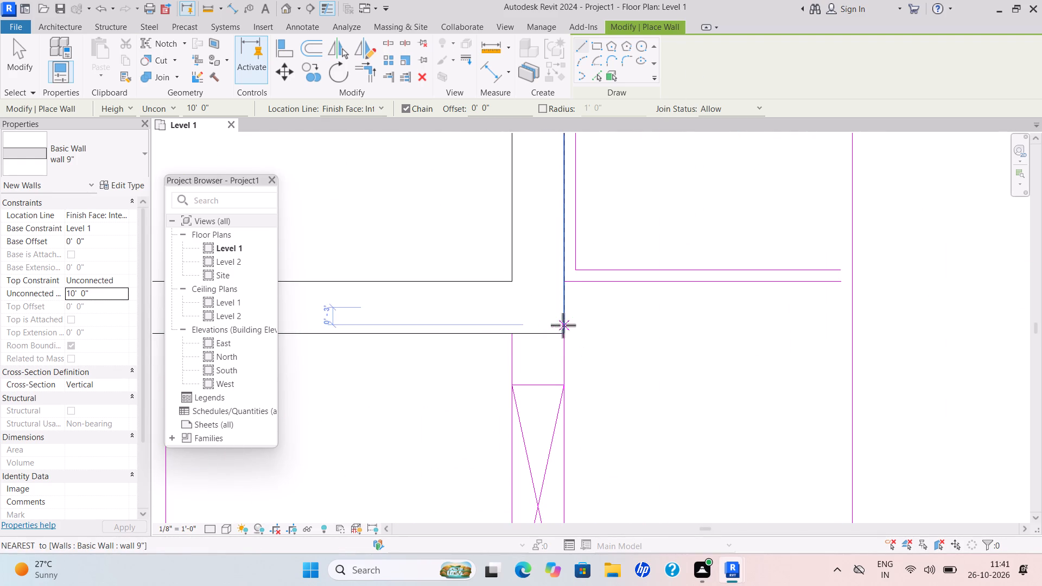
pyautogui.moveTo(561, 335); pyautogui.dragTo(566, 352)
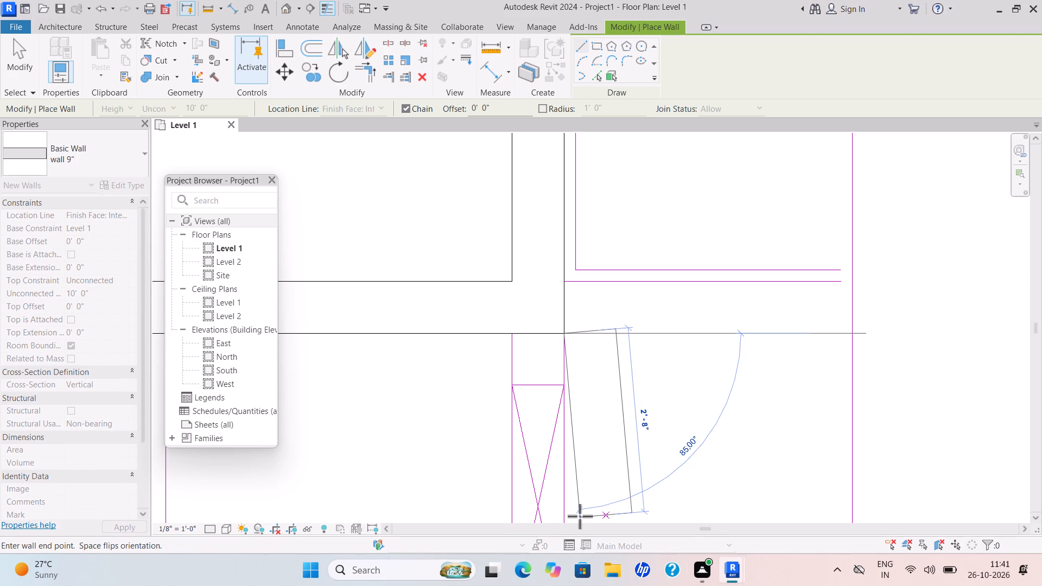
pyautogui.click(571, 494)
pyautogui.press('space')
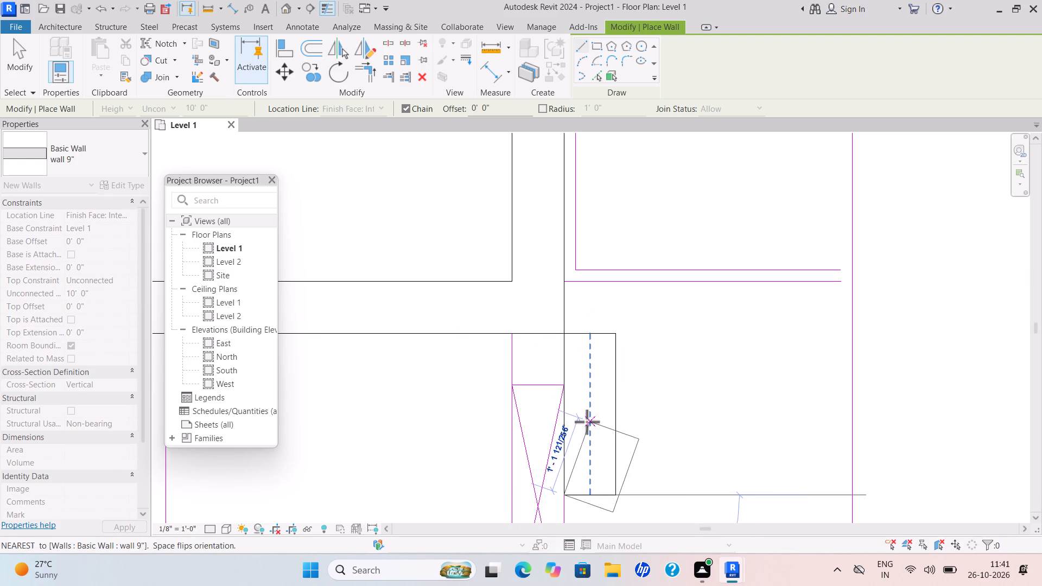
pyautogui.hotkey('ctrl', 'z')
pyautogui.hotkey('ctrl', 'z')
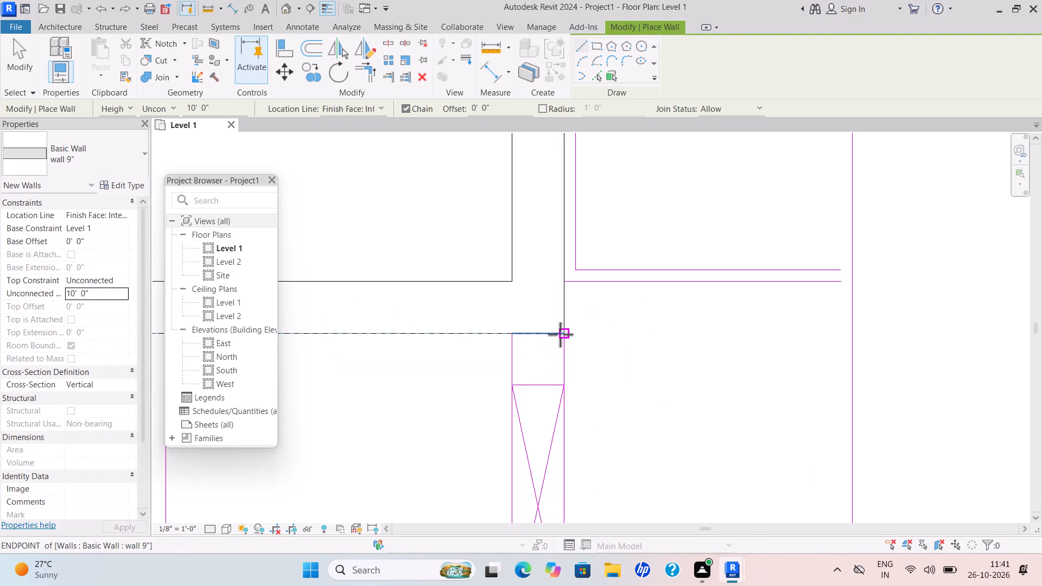
# Draw a 9" wall, flipped inward, from the servant room's lower-right outer corner down past the entrance to the office room's outer bottom line.
pyautogui.moveTo(560, 334); pyautogui.dragTo(561, 374)
pyautogui.press('space')
pyautogui.scroll(-4, 584, 520)
pyautogui.moveTo(581, 460); pyautogui.dragTo(595, 207, button='middle')
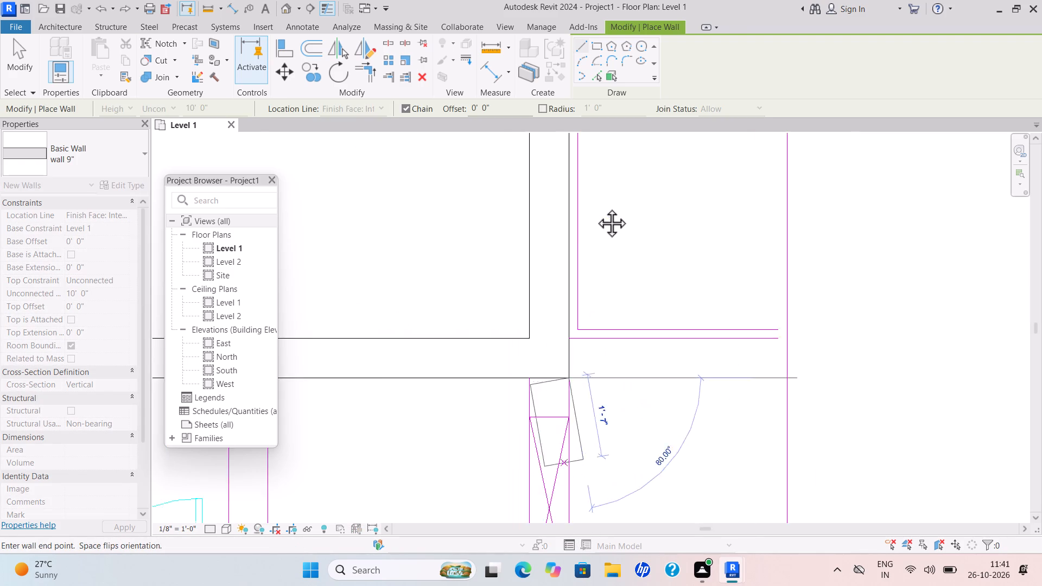
pyautogui.moveTo(595, 207); pyautogui.dragTo(598, 199, button='middle')
pyautogui.middleClick(598, 199)
pyautogui.scroll(5, 590, 358)
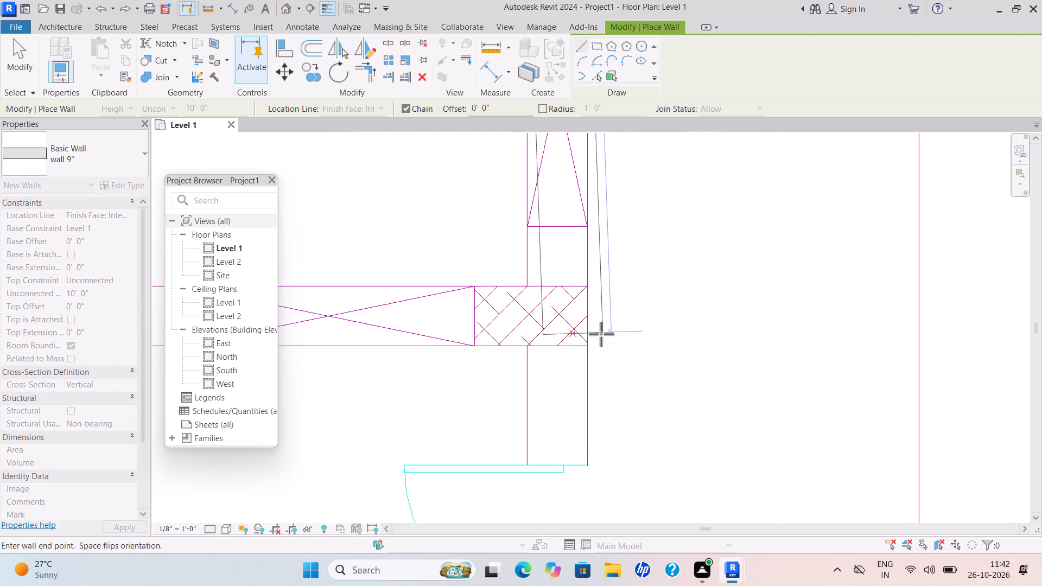
pyautogui.rightClick(583, 345)
pyautogui.scroll(-3, 583, 345)
pyautogui.scroll(1, 583, 345)
pyautogui.scroll(-4, 583, 346)
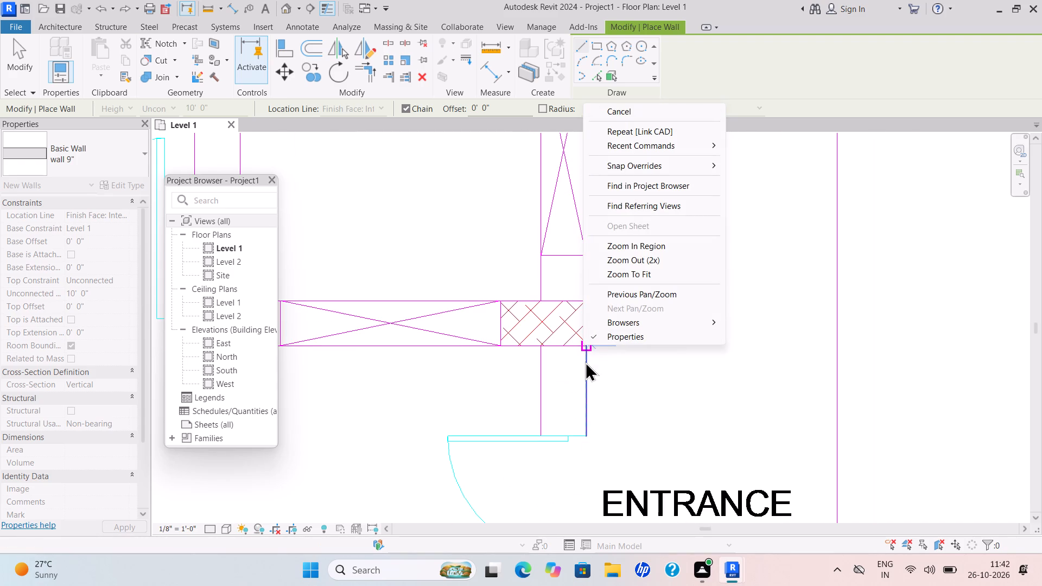
pyautogui.press('Escape')
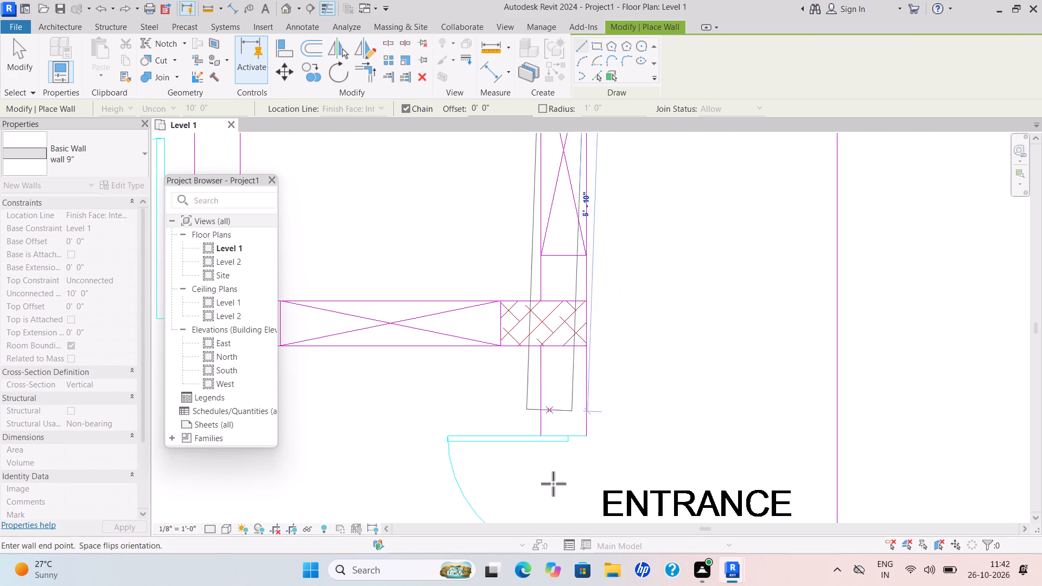
pyautogui.scroll(-5, 615, 435)
pyautogui.moveTo(620, 432); pyautogui.dragTo(669, 222, button='middle')
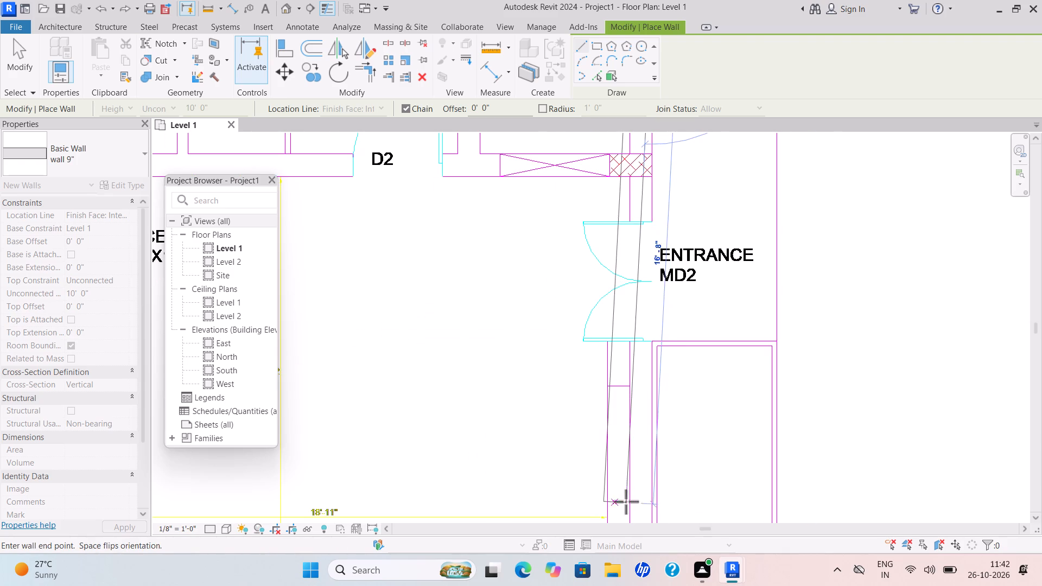
pyautogui.scroll(1, 657, 520)
pyautogui.scroll(-4, 657, 520)
pyautogui.moveTo(657, 520); pyautogui.dragTo(660, 294, button='middle')
pyautogui.scroll(2, 668, 355)
pyautogui.scroll(-1, 668, 355)
pyautogui.scroll(9, 668, 355)
pyautogui.scroll(-1, 652, 318)
pyautogui.scroll(1, 652, 318)
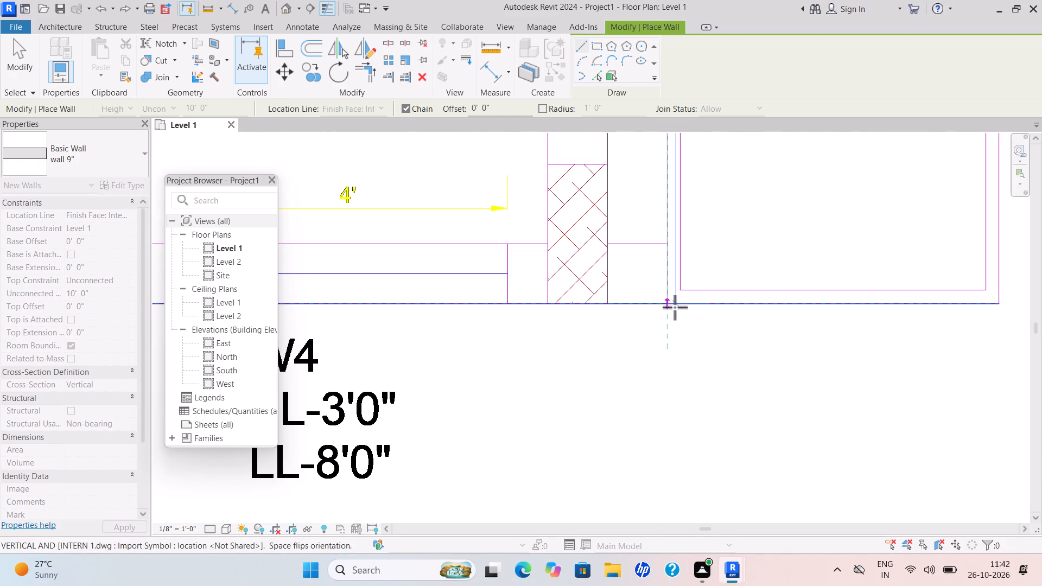
pyautogui.moveTo(670, 301); pyautogui.dragTo(668, 308)
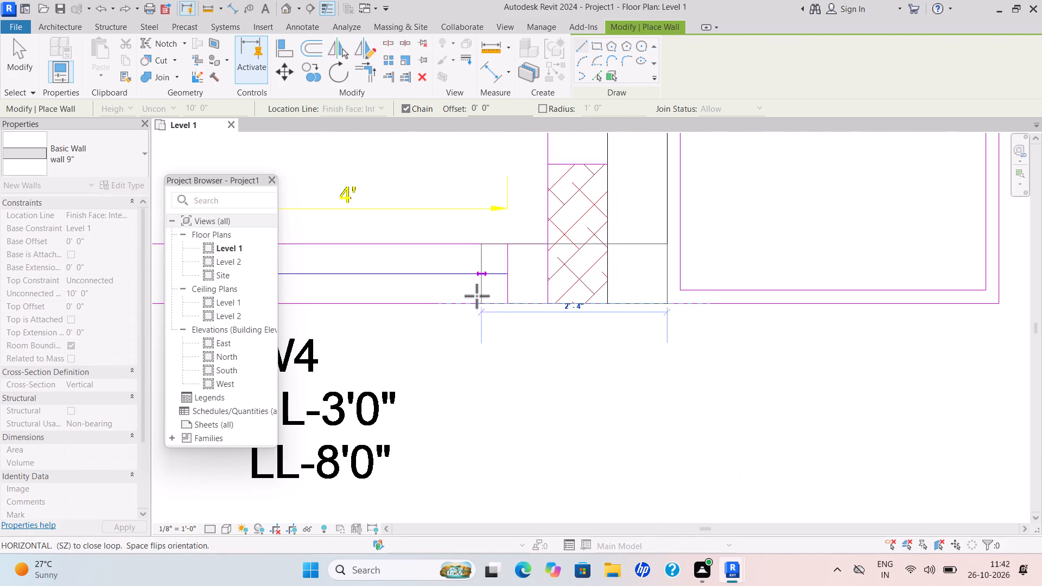
# Continue the 9" wall along the office room's bottom side, past the W4 windows, to the room's lower-left outer corner.
pyautogui.scroll(-6, 480, 295)
pyautogui.moveTo(587, 265); pyautogui.dragTo(1041, 214, button='middle')
pyautogui.moveTo(603, 249); pyautogui.dragTo(838, 295, button='middle')
pyautogui.scroll(-1, 609, 249)
pyautogui.scroll(1, 700, 260)
pyautogui.scroll(-2, 795, 284)
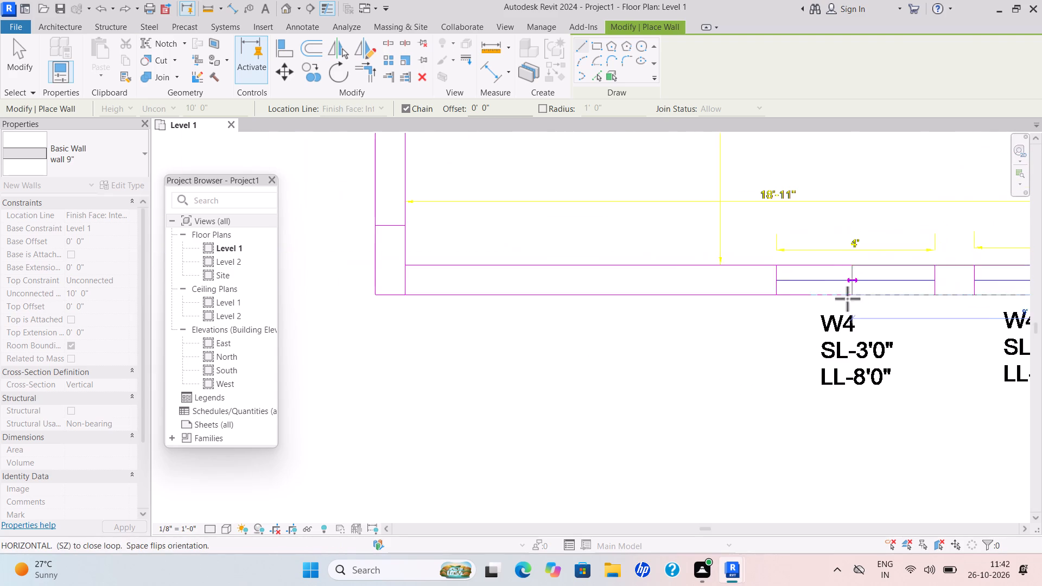
pyautogui.scroll(2, 379, 308)
pyautogui.scroll(-1, 379, 308)
pyautogui.scroll(3, 379, 308)
pyautogui.scroll(-1, 376, 303)
pyautogui.scroll(1, 373, 302)
pyautogui.scroll(-1, 366, 296)
pyautogui.scroll(2, 357, 296)
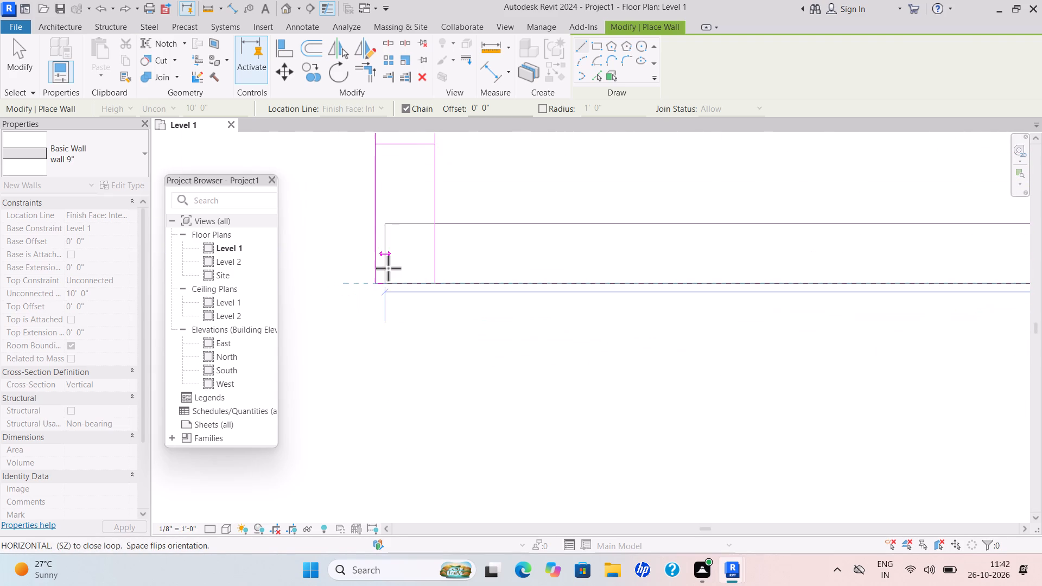
pyautogui.scroll(1, 376, 288)
pyautogui.scroll(-1, 376, 288)
pyautogui.scroll(1, 376, 288)
pyautogui.scroll(-1, 376, 288)
pyautogui.scroll(1, 376, 288)
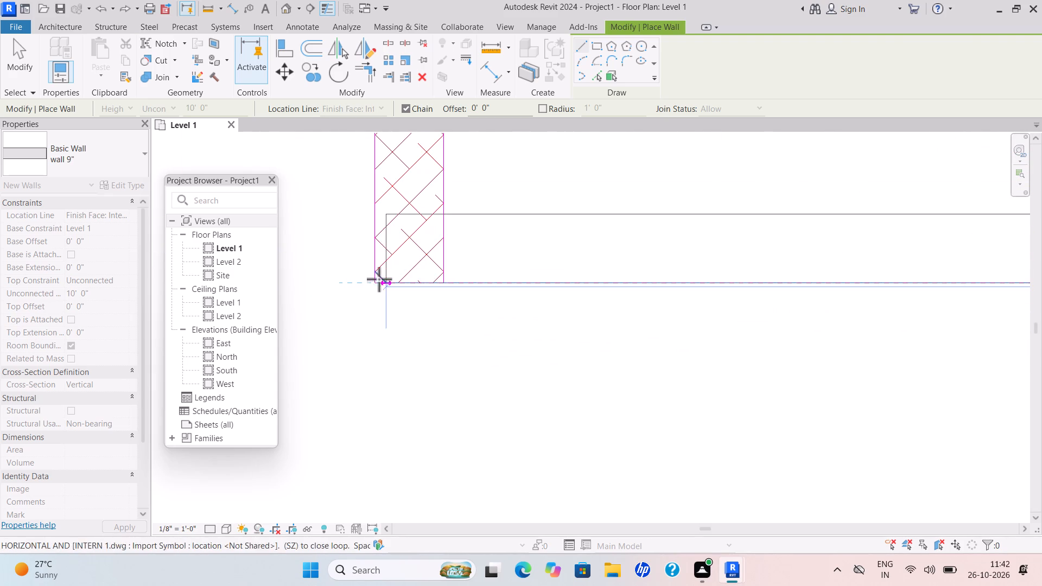
pyautogui.click(378, 281)
# Continue the 9" wall up the office room's left side to its upper-left outer corner.
pyautogui.scroll(-5, 447, 233)
pyautogui.moveTo(458, 250); pyautogui.dragTo(500, 450, button='middle')
pyautogui.scroll(-1, 500, 451)
pyautogui.moveTo(505, 296); pyautogui.dragTo(523, 398, button='middle')
pyautogui.scroll(-5, 505, 373)
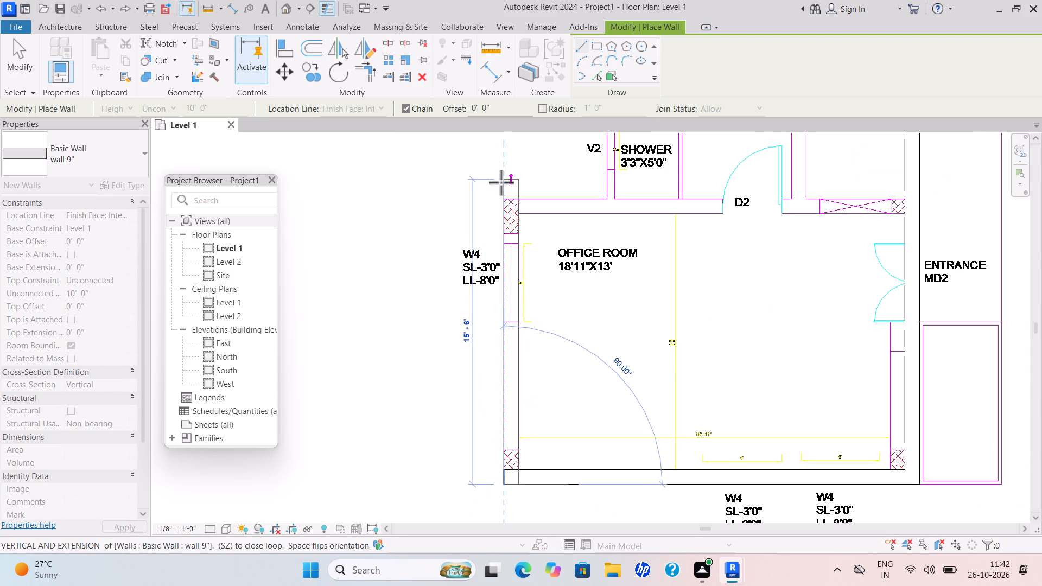
pyautogui.moveTo(509, 203); pyautogui.dragTo(490, 354, button='middle')
pyautogui.scroll(1, 492, 339)
pyautogui.scroll(-2, 490, 352)
pyautogui.scroll(2, 490, 346)
pyautogui.scroll(-1, 491, 367)
pyautogui.scroll(9, 491, 367)
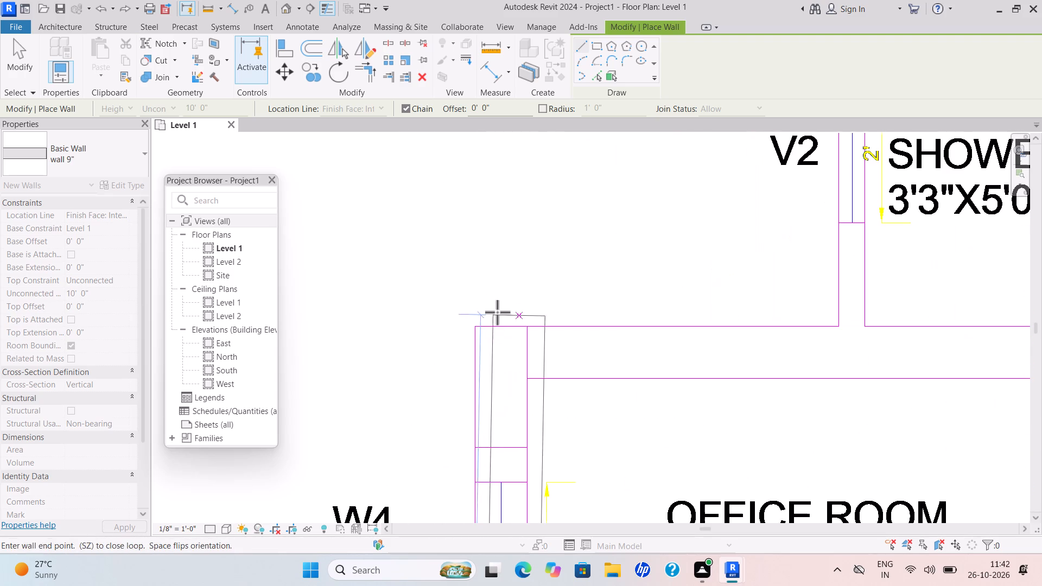
pyautogui.moveTo(477, 323); pyautogui.dragTo(482, 324)
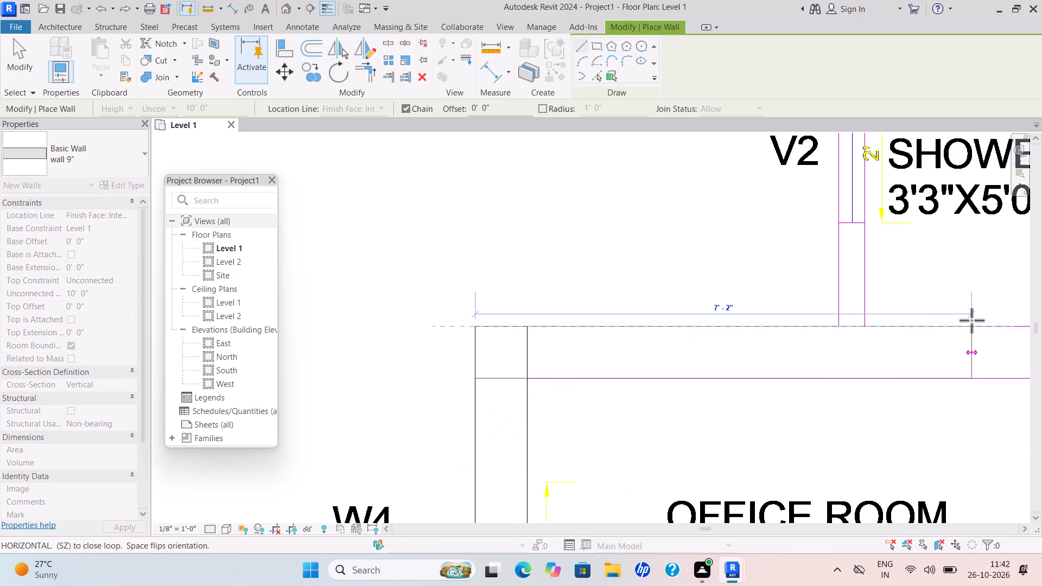
# Continue the 9" wall along the office room's top side to the entrance-side wall's inner face, and end the chain.
pyautogui.scroll(-6, 971, 320)
pyautogui.moveTo(972, 320); pyautogui.dragTo(423, 290, button='middle')
pyautogui.scroll(-1, 817, 294)
pyautogui.scroll(2, 817, 294)
pyautogui.scroll(-1, 817, 294)
pyautogui.scroll(8, 817, 294)
pyautogui.click(805, 289)
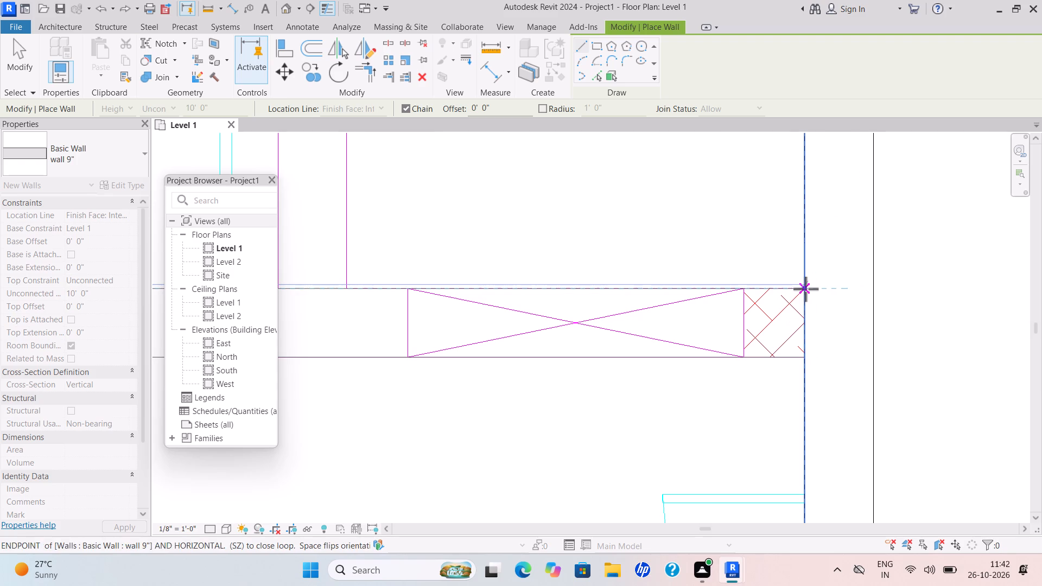
pyautogui.press('Escape')
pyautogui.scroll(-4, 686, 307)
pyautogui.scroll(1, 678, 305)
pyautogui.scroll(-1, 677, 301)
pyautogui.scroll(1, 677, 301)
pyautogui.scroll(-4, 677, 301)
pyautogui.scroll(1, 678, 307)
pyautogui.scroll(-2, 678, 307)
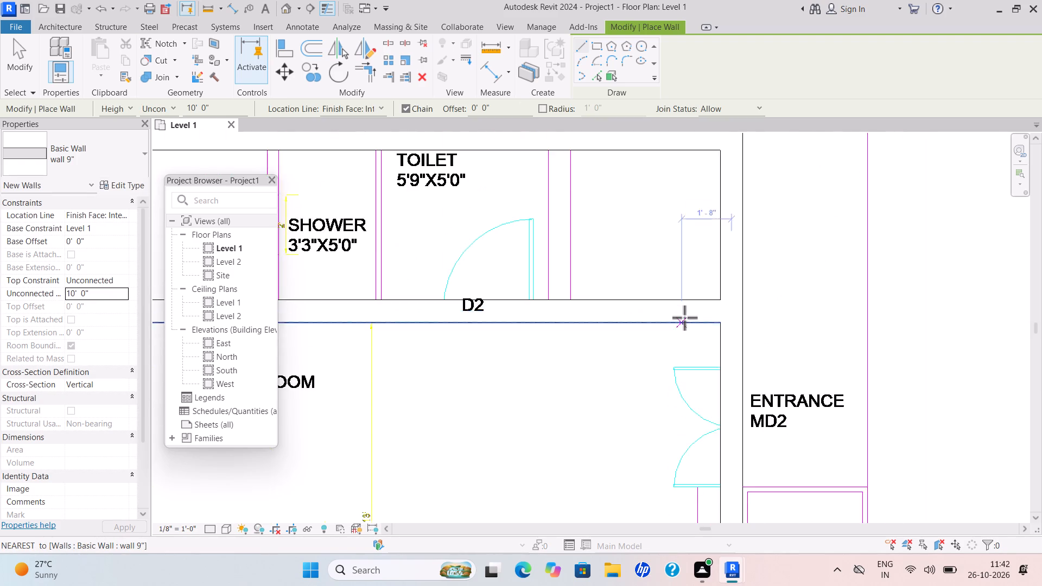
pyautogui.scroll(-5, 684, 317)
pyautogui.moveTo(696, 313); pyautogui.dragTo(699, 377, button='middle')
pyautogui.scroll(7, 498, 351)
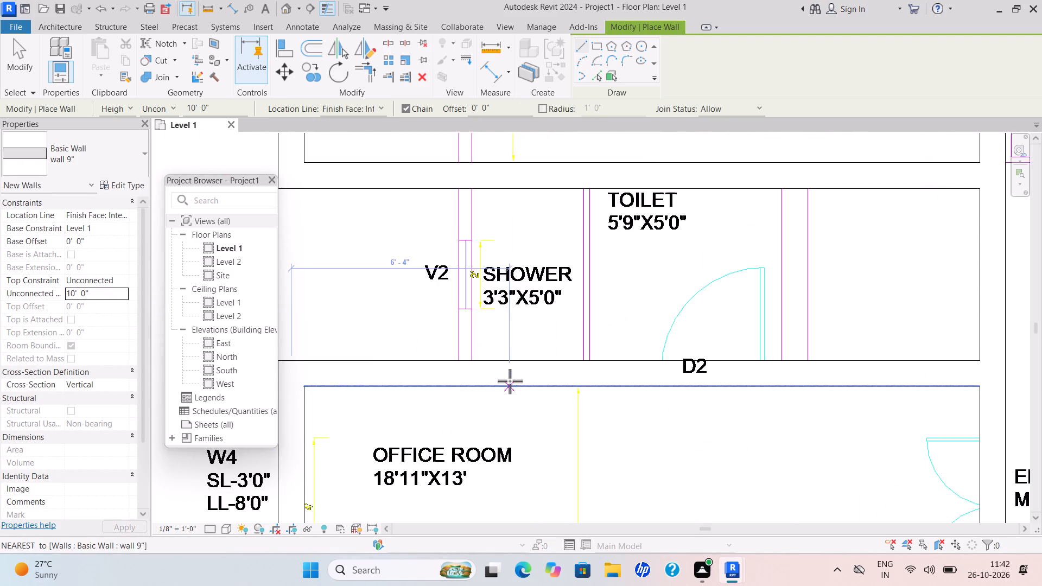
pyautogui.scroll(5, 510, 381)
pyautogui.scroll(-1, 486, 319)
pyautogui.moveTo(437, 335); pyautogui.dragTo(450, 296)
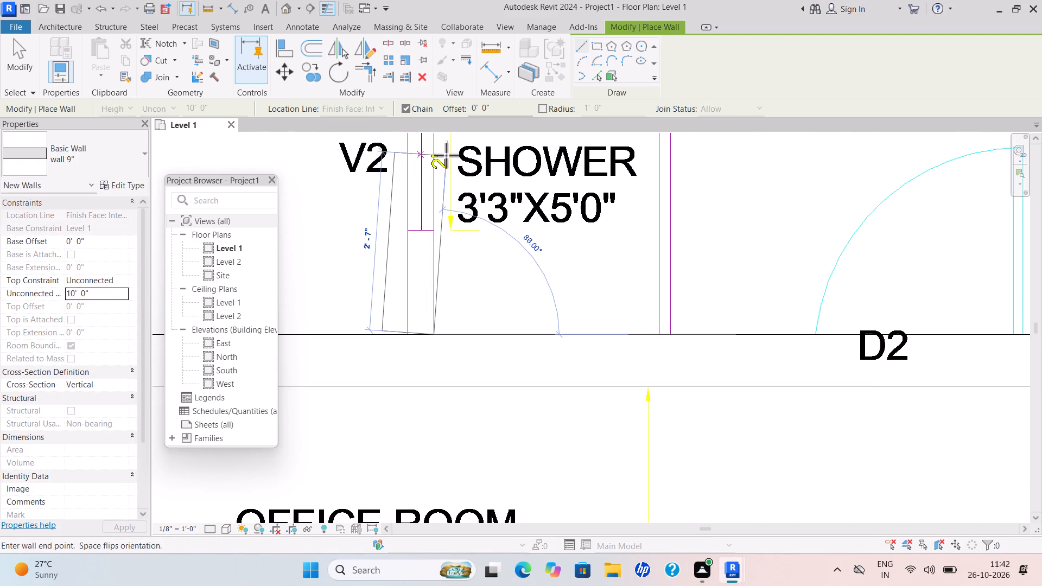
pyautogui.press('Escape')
# Draw a 9" cross wall right of the 5'9"X5'0" toilet, from the office's top wall up to the servant room's bottom wall.
pyautogui.scroll(-7, 711, 316)
pyautogui.moveTo(702, 334); pyautogui.dragTo(526, 372, button='middle')
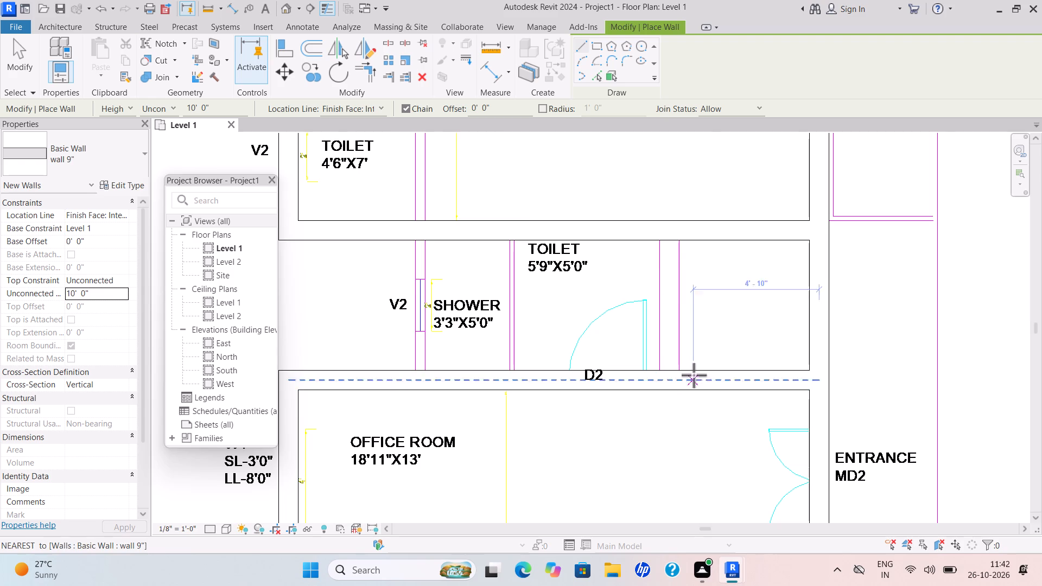
pyautogui.scroll(5, 694, 375)
pyautogui.moveTo(682, 369); pyautogui.dragTo(694, 314)
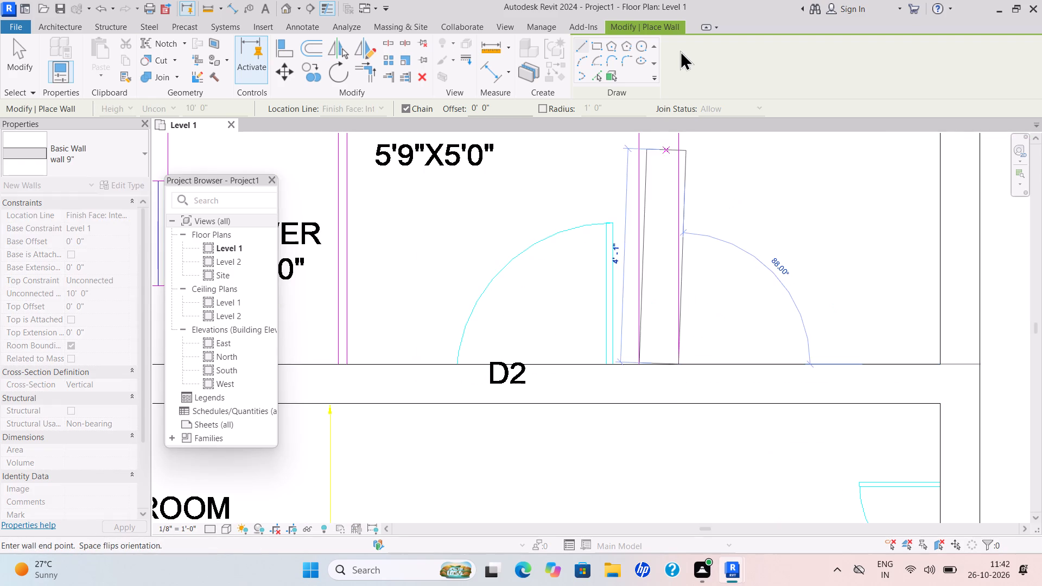
pyautogui.moveTo(661, 238); pyautogui.dragTo(682, 377, button='middle')
pyautogui.scroll(-1, 661, 260)
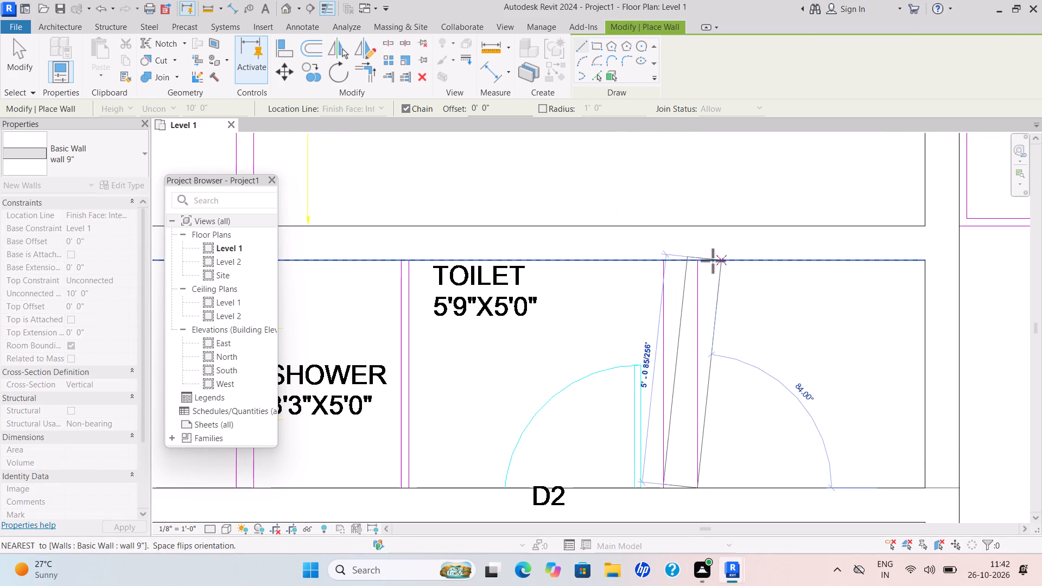
pyautogui.click(698, 258)
pyautogui.press('Escape')
pyautogui.scroll(1, 716, 356)
pyautogui.scroll(-6, 716, 358)
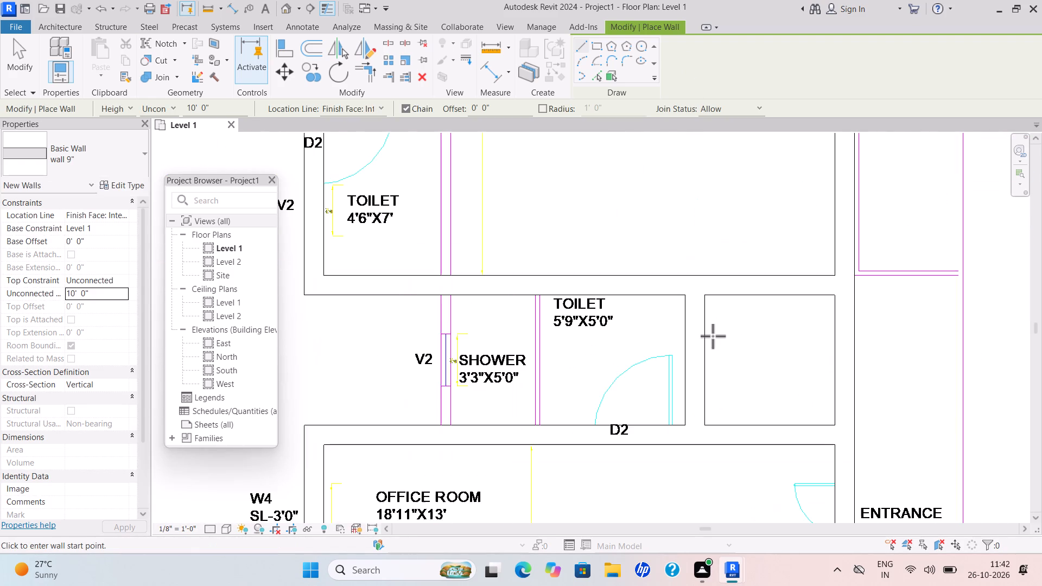
pyautogui.scroll(1, 713, 327)
pyautogui.scroll(-5, 713, 327)
pyautogui.moveTo(709, 312); pyautogui.dragTo(727, 367, button='middle')
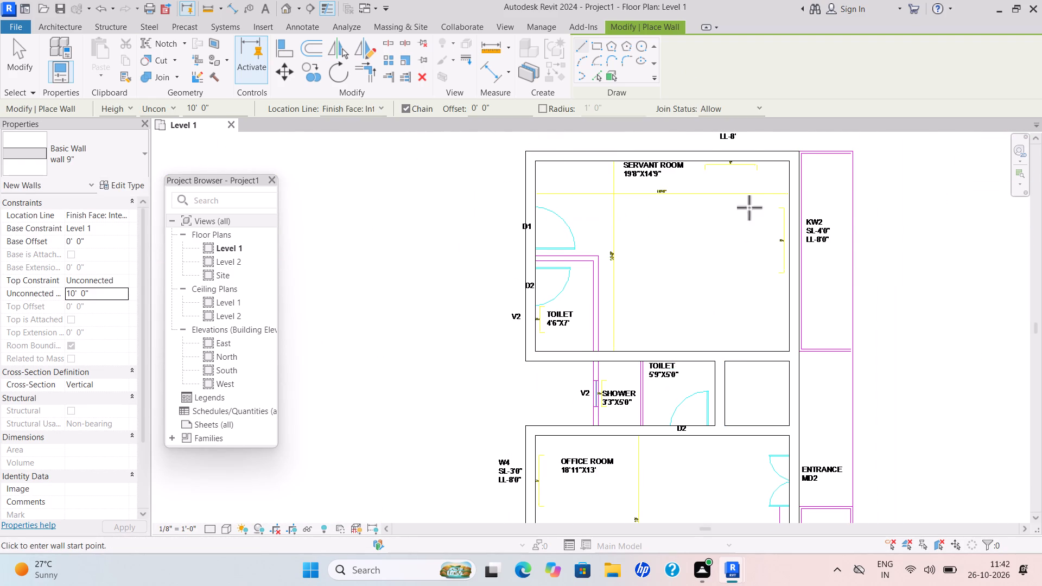
pyautogui.press('Escape')
pyautogui.press('Escape')
# Measure the thickness between the 4'6"X7' toilet's right partition lines where they meet the servant room's bottom wall.
pyautogui.scroll(5, 582, 345)
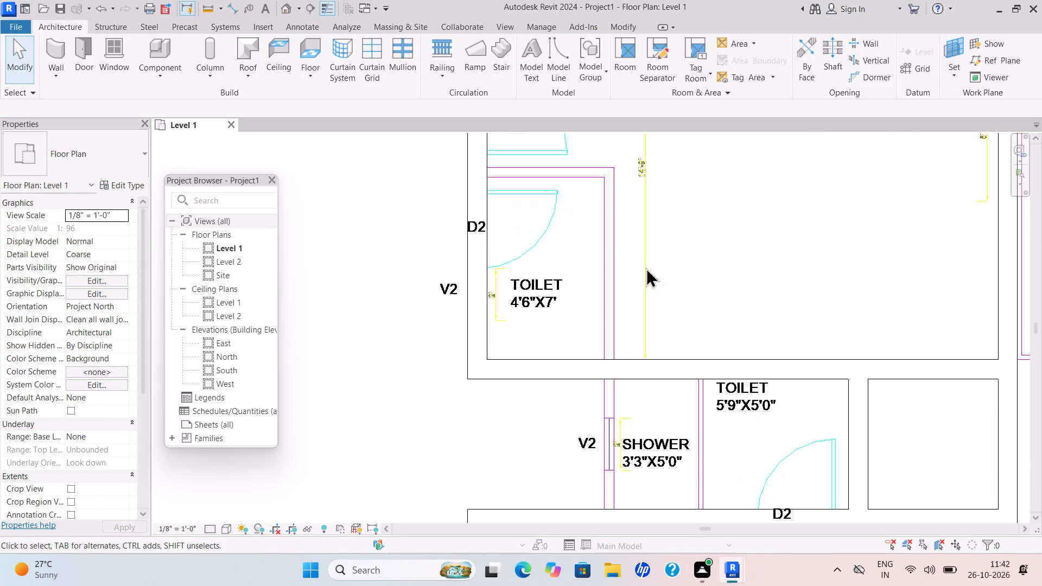
pyautogui.click(52, 79)
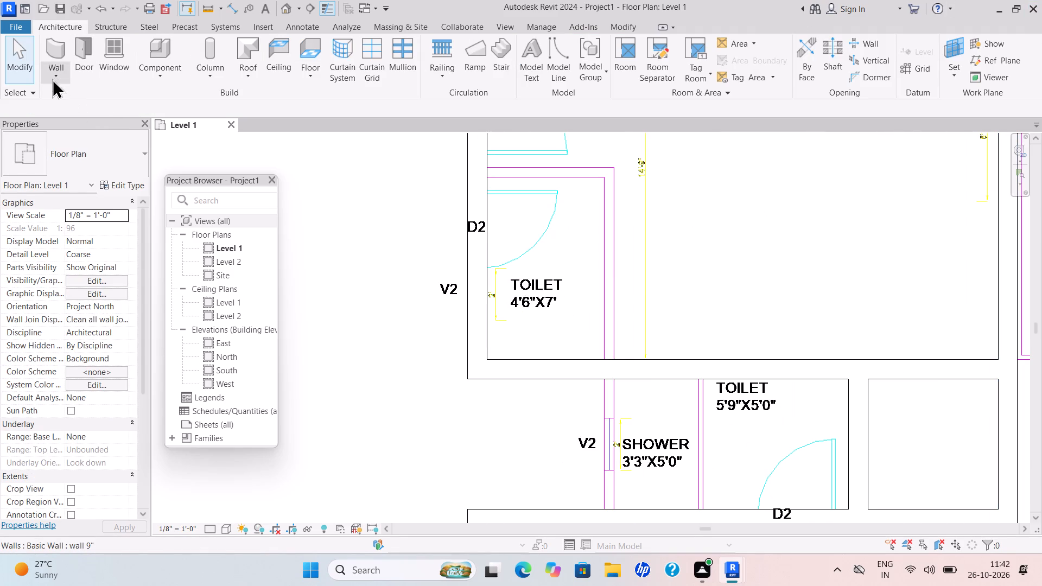
pyautogui.press('Escape')
pyautogui.click(221, 10)
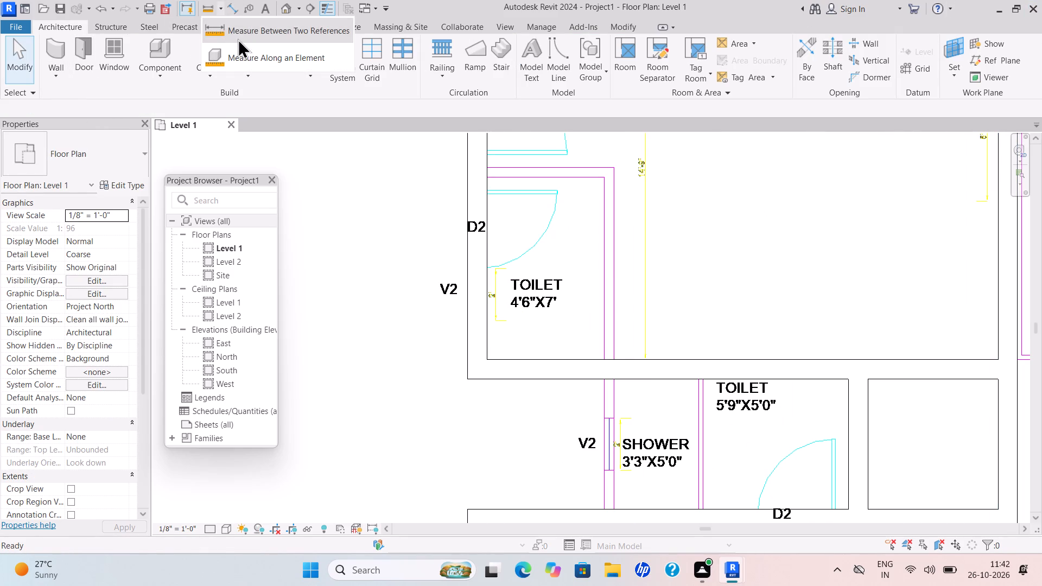
pyautogui.click(238, 39)
pyautogui.scroll(8, 628, 362)
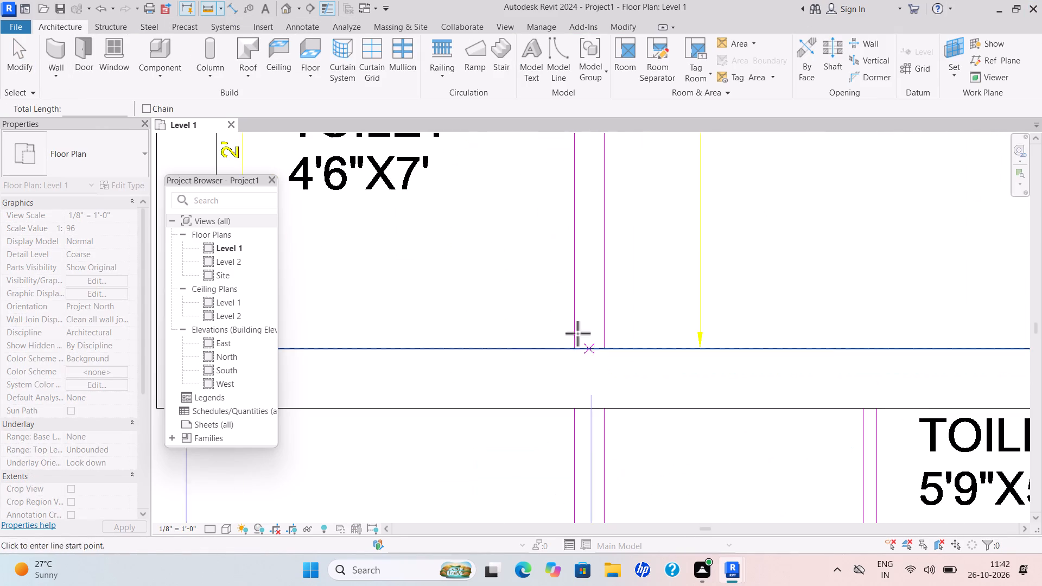
pyautogui.moveTo(575, 347); pyautogui.dragTo(580, 348)
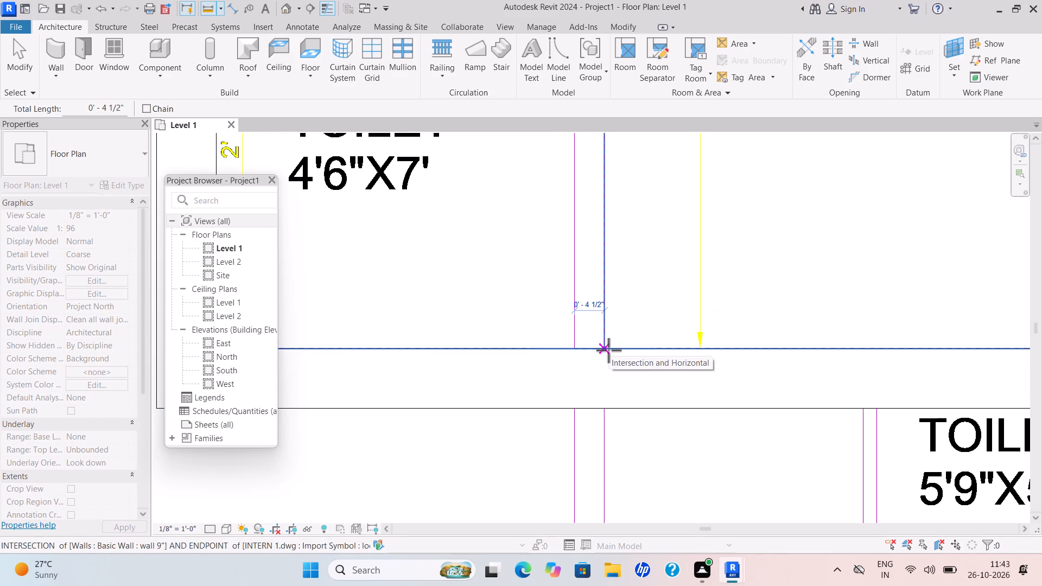
pyautogui.press('Escape')
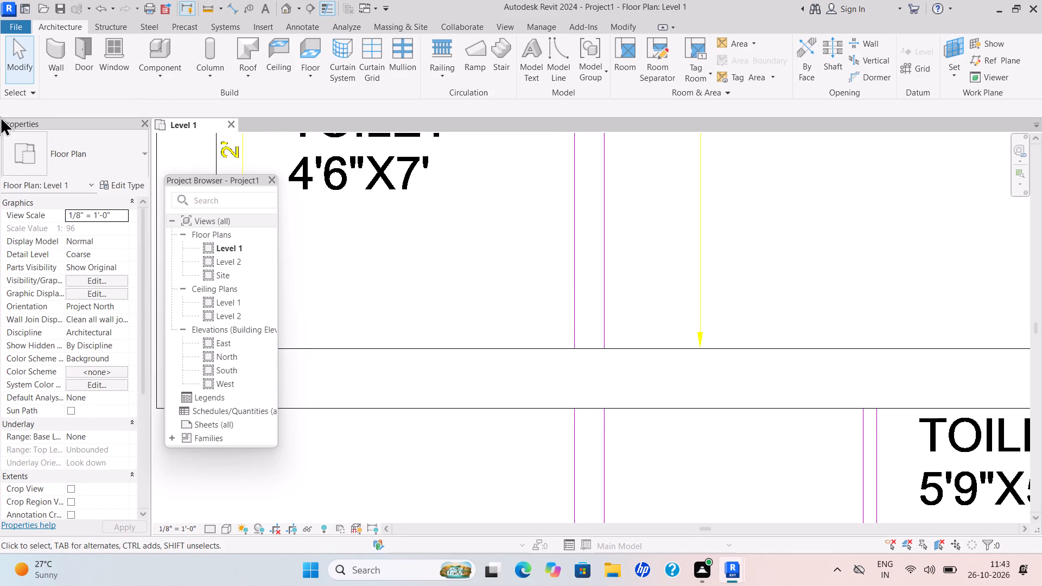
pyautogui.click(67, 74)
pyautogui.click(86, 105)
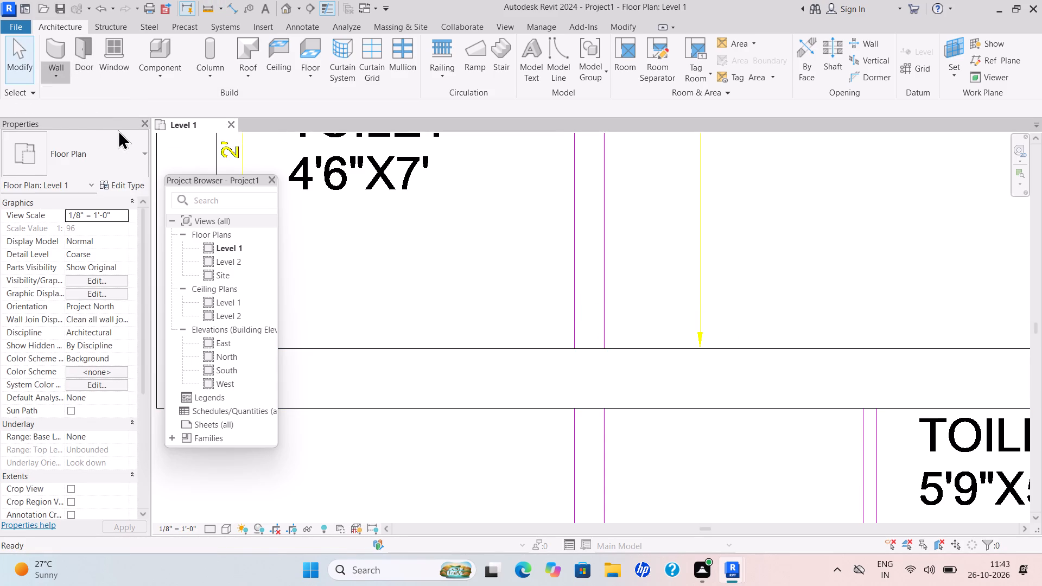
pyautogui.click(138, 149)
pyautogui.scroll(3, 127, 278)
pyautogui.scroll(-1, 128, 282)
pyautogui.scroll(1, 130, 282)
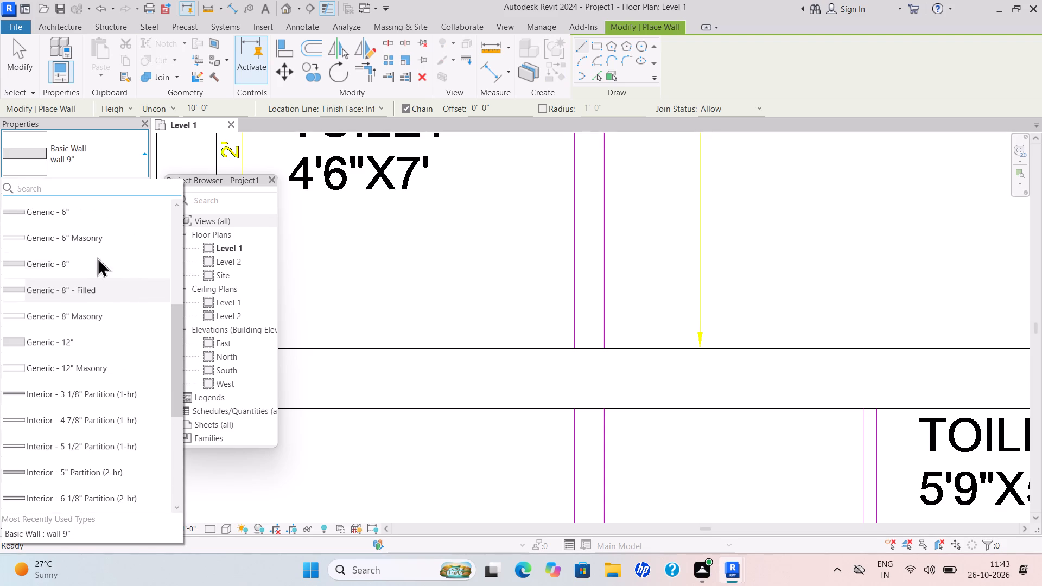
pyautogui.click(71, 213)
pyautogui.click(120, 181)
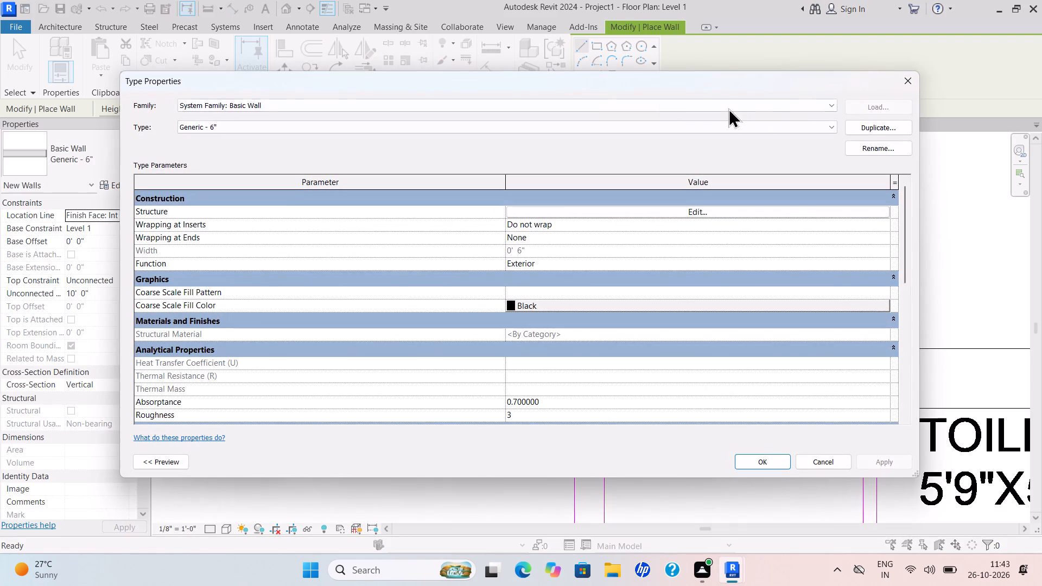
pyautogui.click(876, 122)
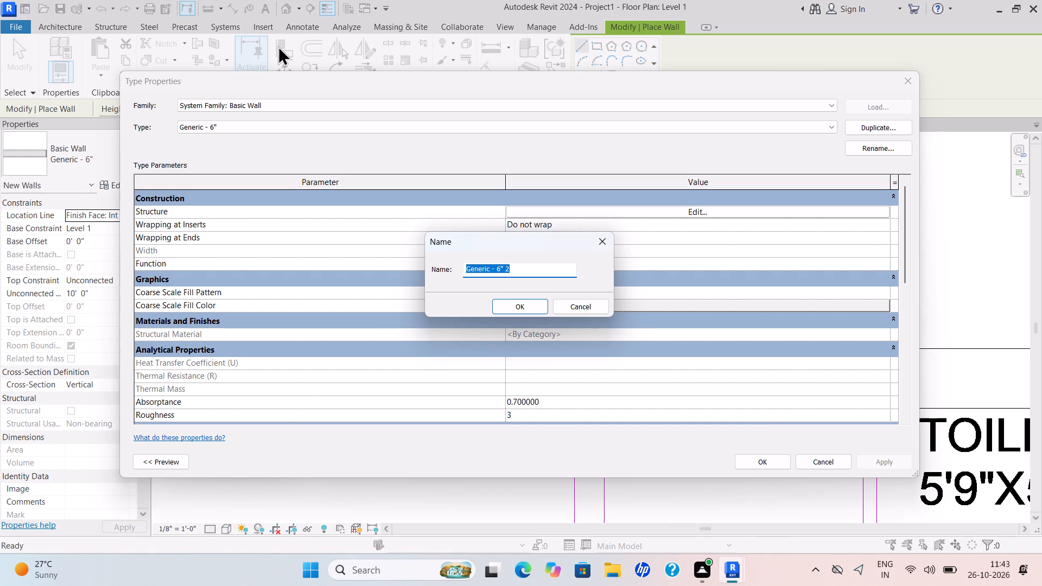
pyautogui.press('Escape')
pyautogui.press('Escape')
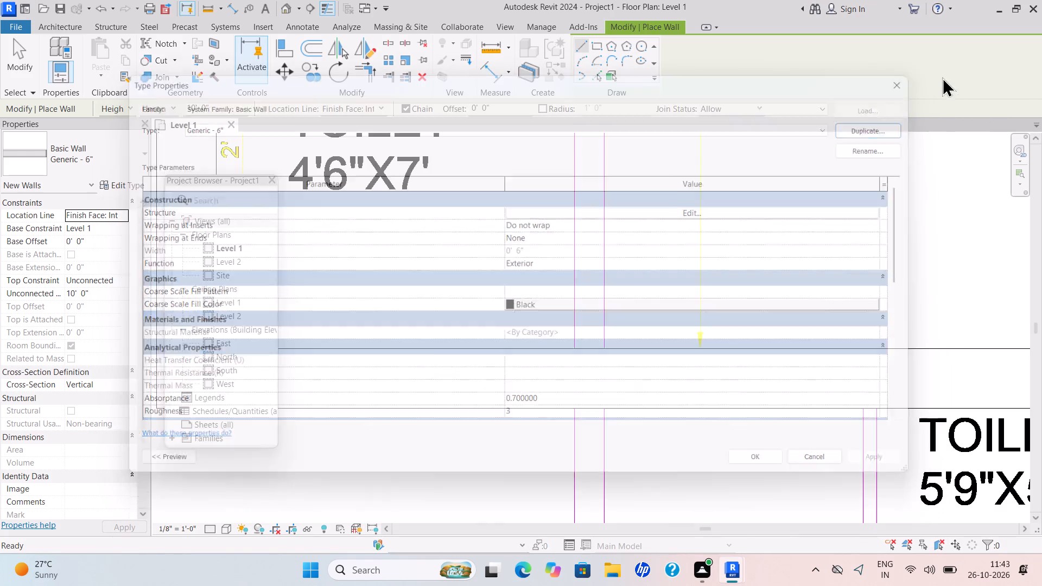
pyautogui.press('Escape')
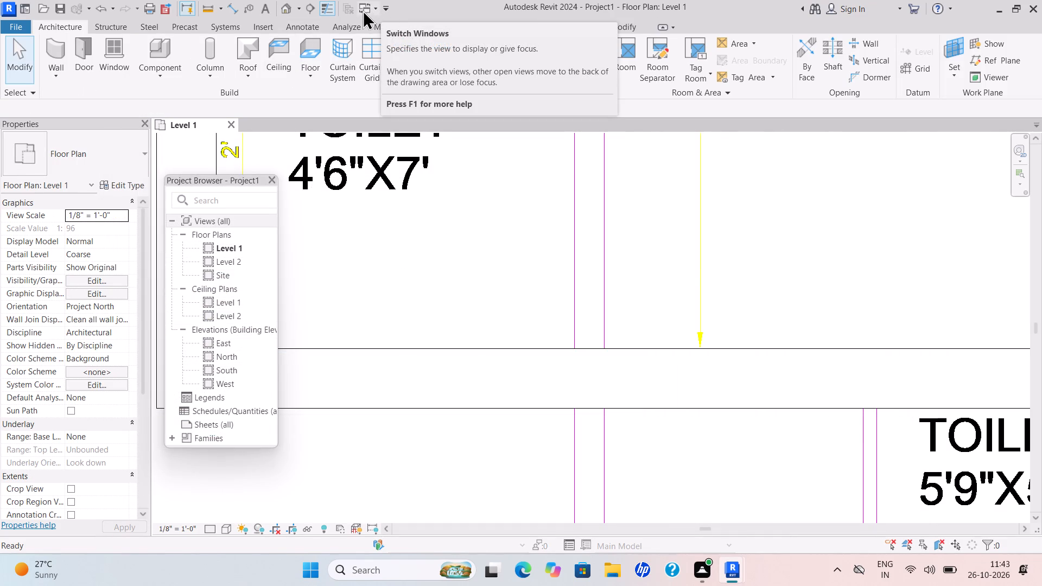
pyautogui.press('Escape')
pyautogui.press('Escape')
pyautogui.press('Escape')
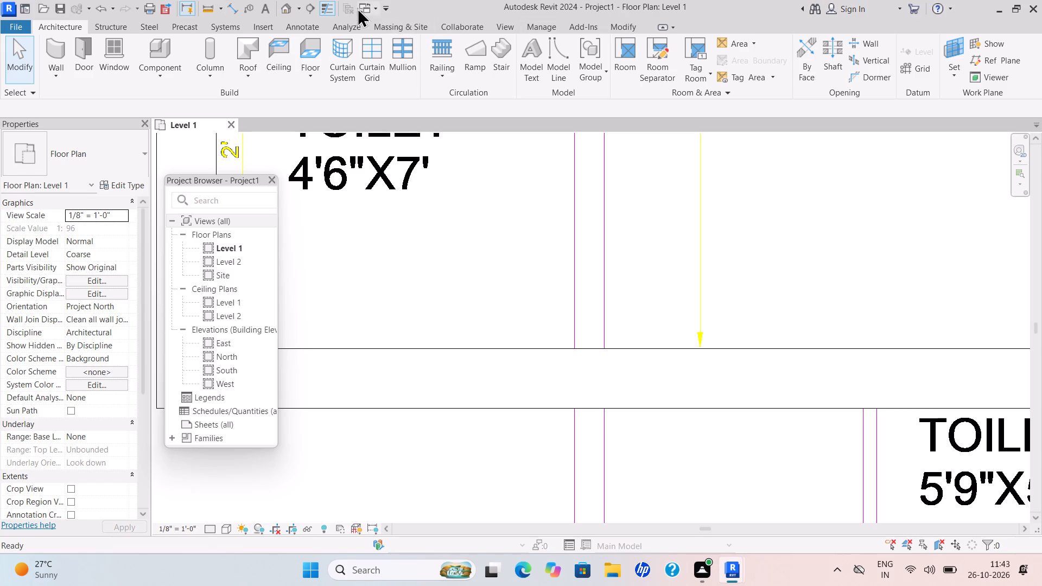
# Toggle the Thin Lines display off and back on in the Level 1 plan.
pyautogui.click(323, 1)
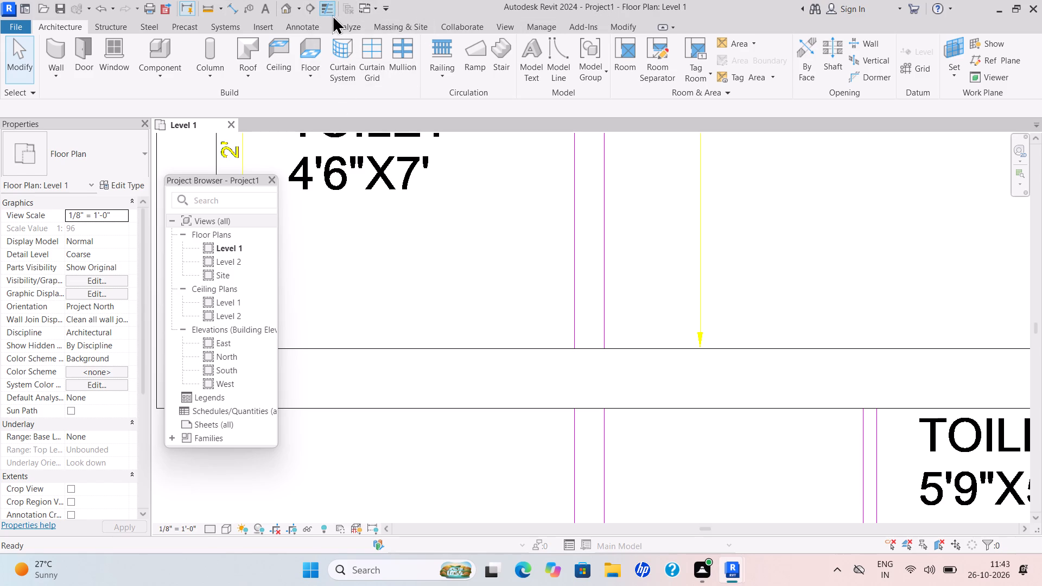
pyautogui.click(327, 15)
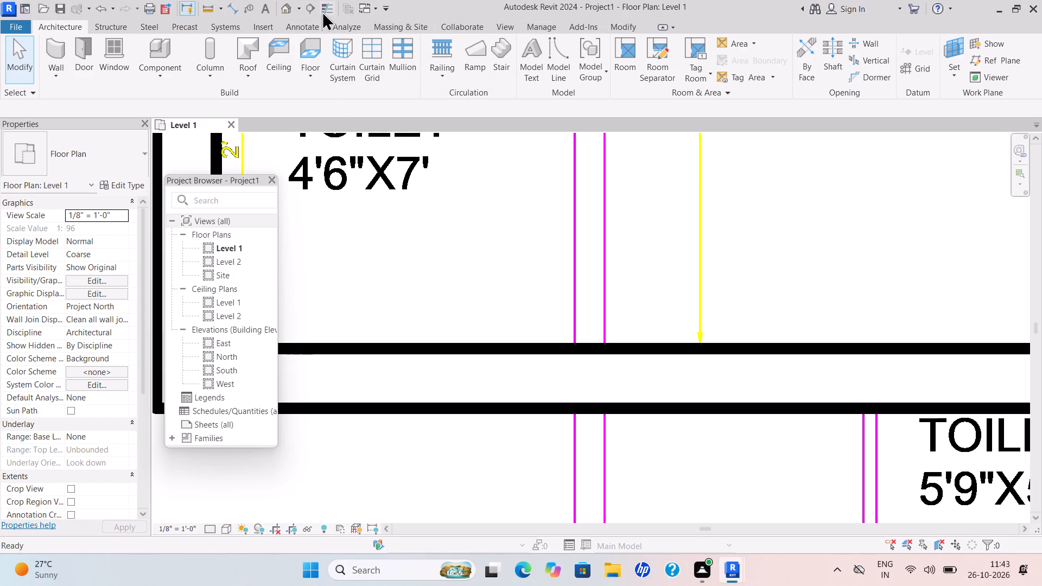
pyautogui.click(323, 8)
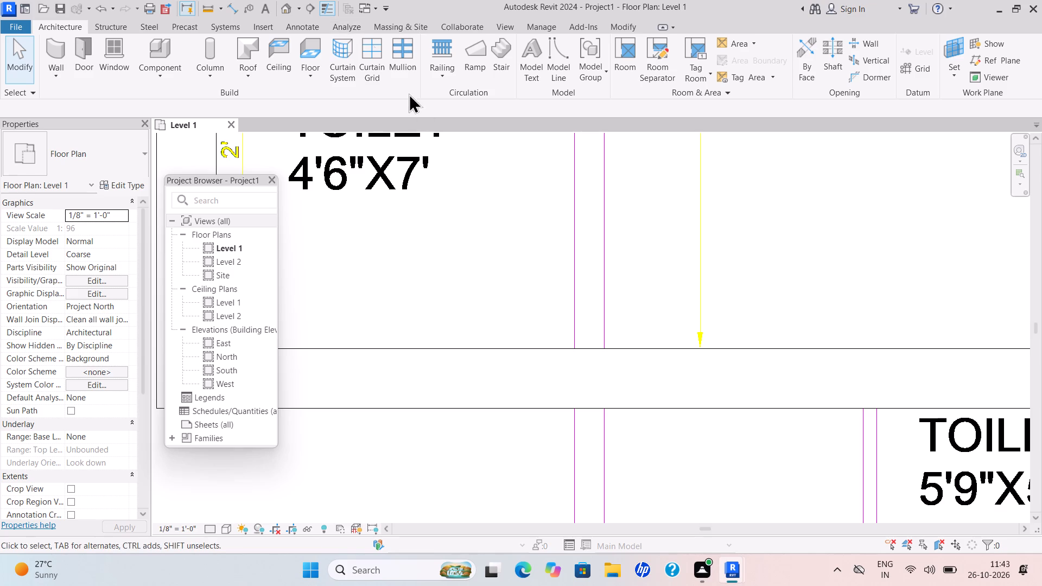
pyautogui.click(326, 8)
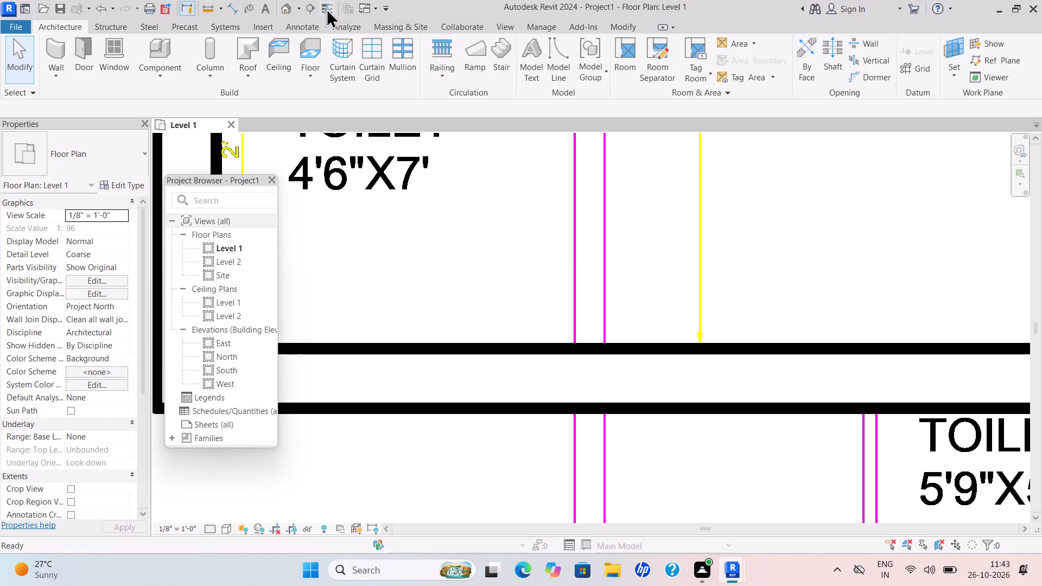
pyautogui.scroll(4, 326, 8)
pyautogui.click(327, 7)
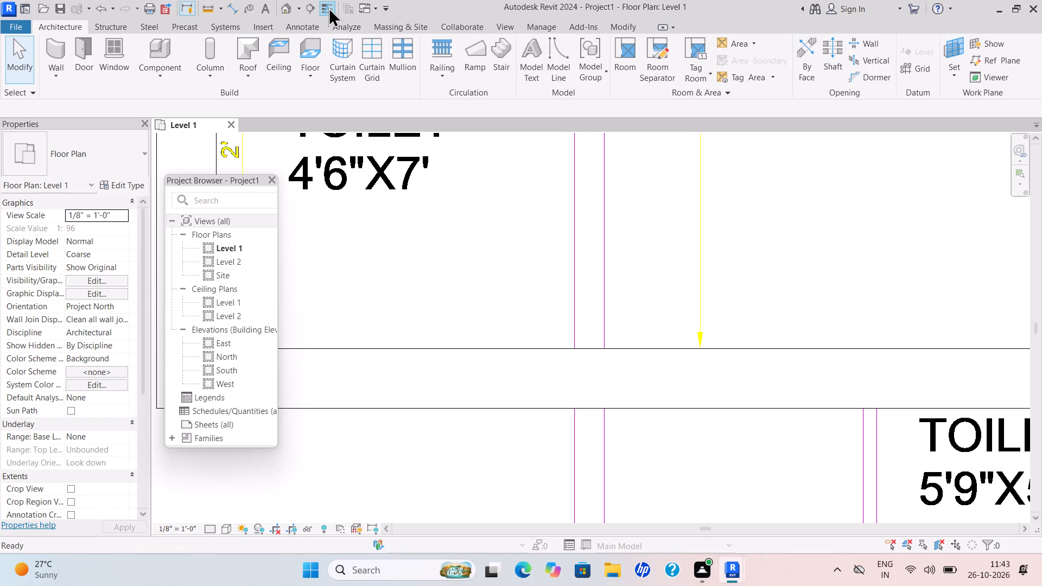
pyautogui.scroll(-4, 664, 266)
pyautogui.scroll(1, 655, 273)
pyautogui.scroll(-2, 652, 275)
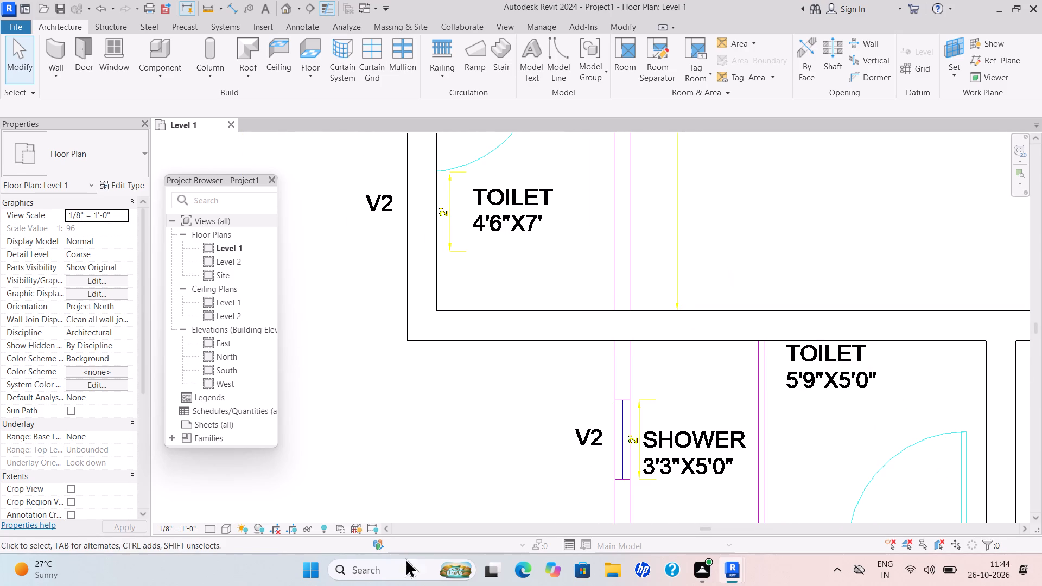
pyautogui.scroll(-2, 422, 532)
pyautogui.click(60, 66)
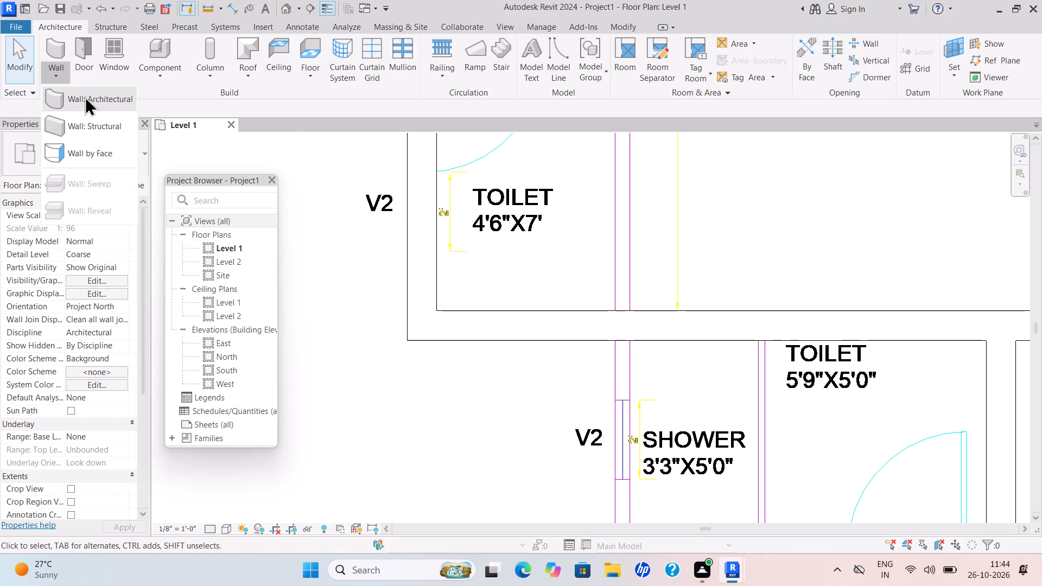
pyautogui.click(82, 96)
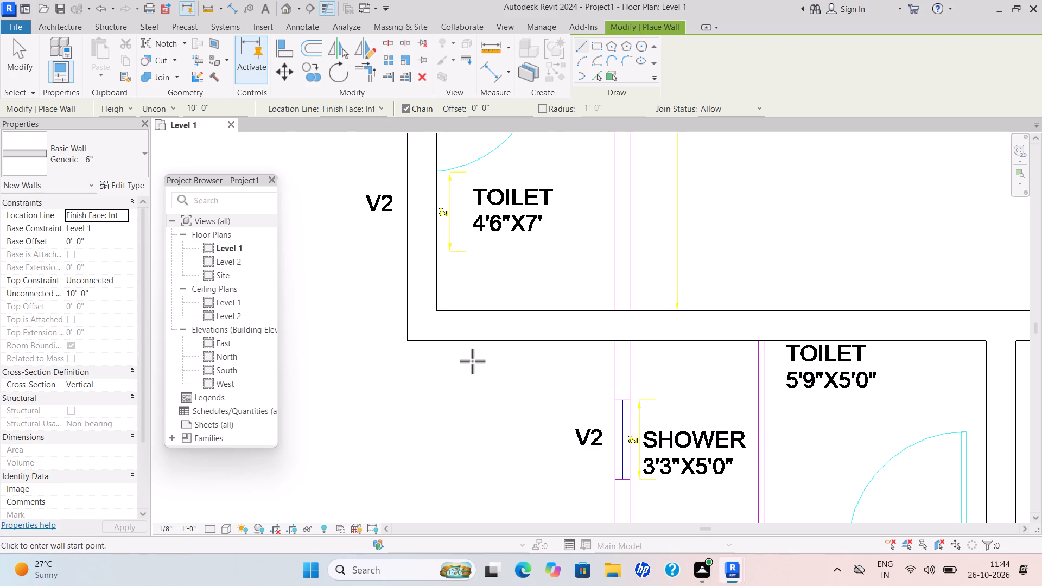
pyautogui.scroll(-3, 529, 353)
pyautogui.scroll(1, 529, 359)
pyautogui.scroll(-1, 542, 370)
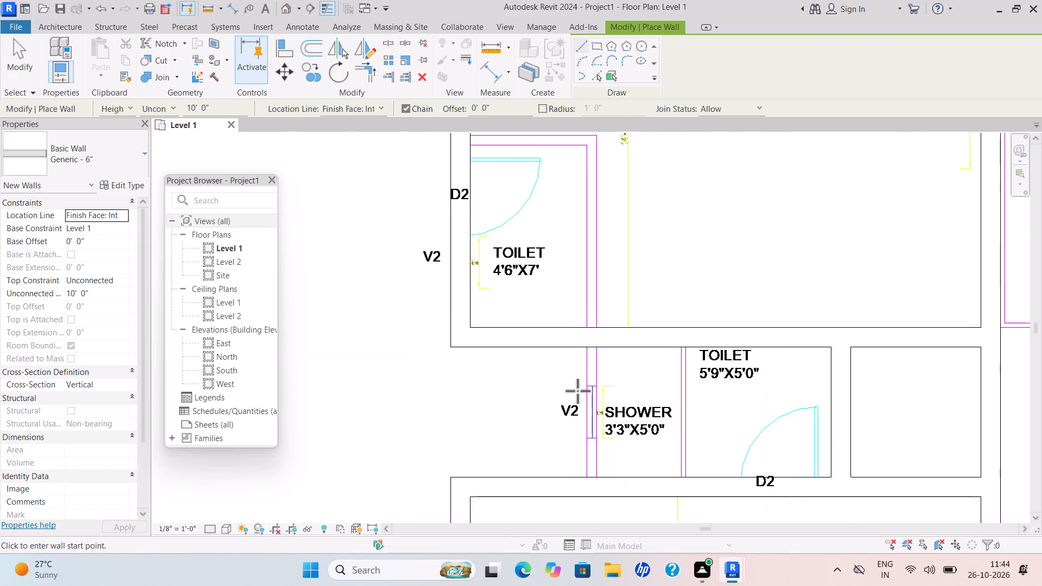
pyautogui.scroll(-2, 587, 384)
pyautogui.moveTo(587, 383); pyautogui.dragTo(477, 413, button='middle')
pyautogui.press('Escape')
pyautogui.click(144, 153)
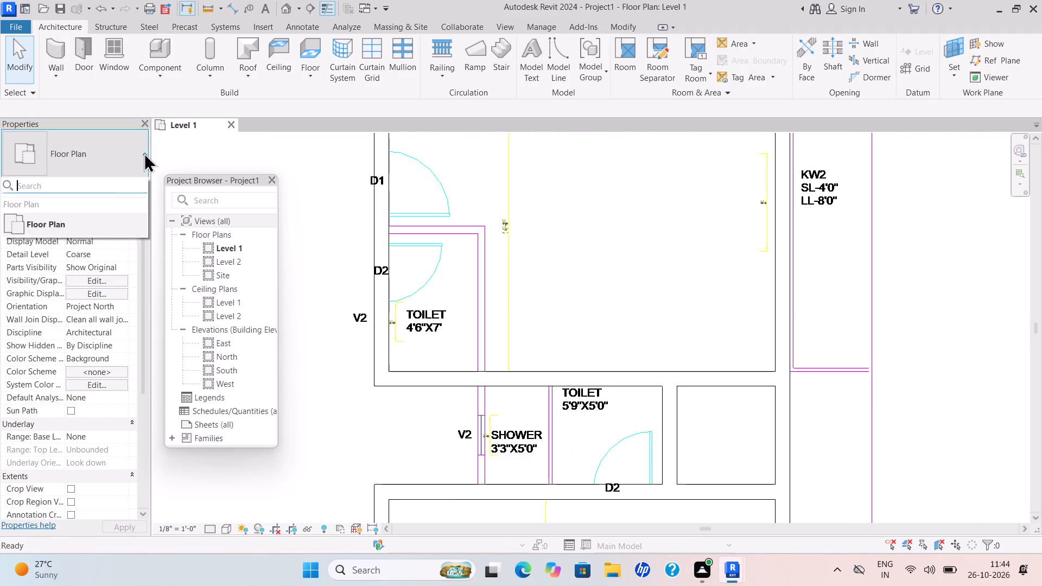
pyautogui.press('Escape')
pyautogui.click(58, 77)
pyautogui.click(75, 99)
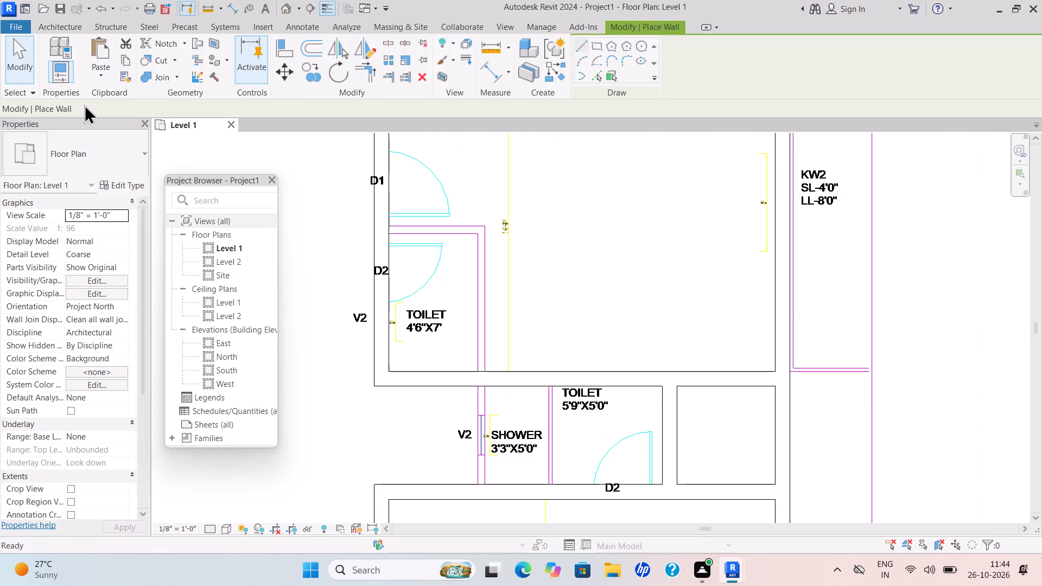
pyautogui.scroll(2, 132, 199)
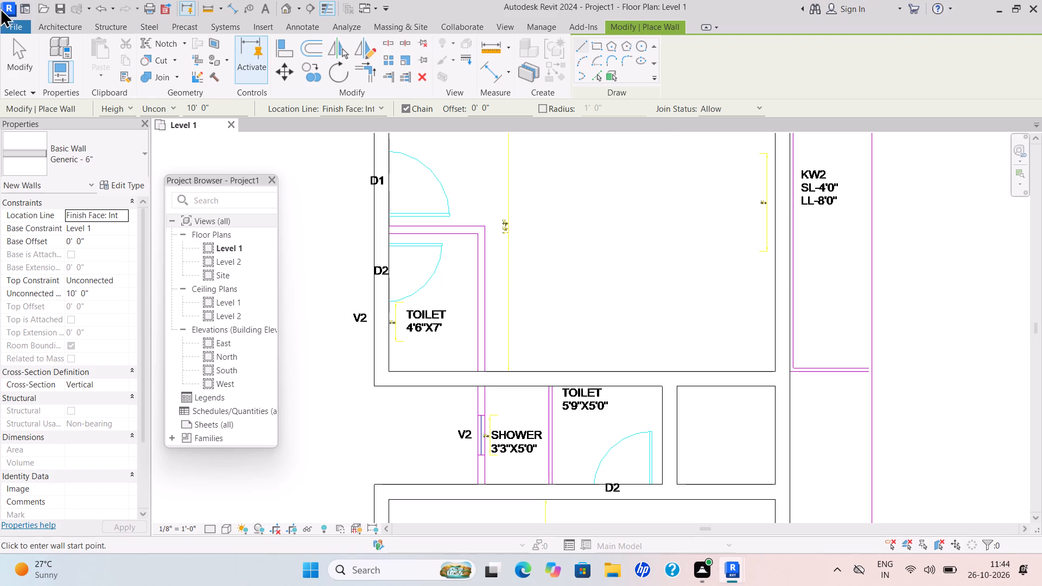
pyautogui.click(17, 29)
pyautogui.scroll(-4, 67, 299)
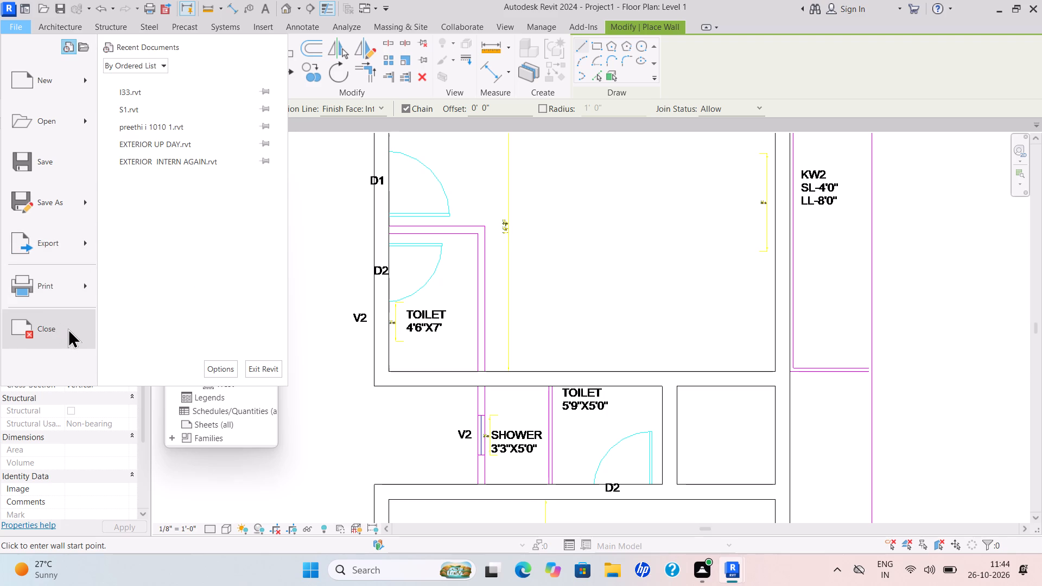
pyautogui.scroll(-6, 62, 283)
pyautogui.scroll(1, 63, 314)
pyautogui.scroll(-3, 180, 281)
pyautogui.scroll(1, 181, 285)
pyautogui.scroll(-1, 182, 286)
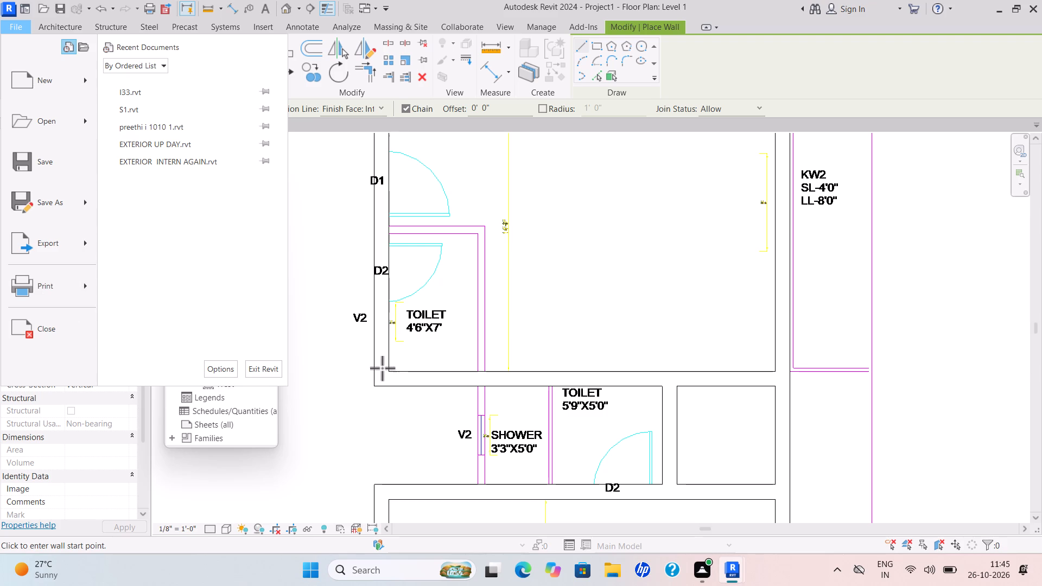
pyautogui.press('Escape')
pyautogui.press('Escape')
# For a new architectural wall, duplicate the Generic - 6" type and name it wall 4.5".
pyautogui.scroll(-3, 511, 279)
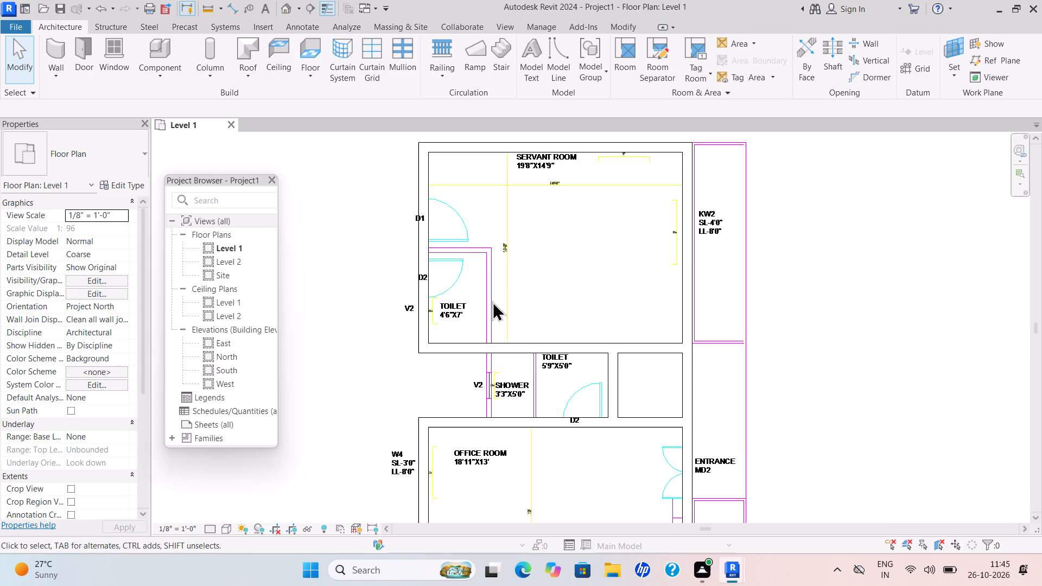
pyautogui.moveTo(491, 302); pyautogui.dragTo(471, 313, button='middle')
pyautogui.scroll(-3, 492, 301)
pyautogui.press('Escape')
pyautogui.scroll(3, 477, 306)
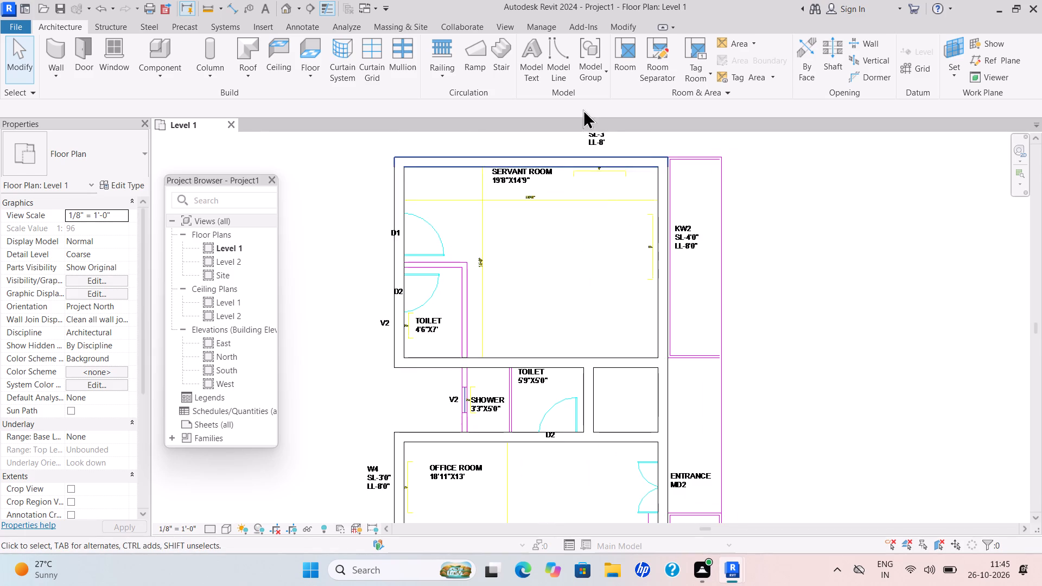
pyautogui.click(65, 72)
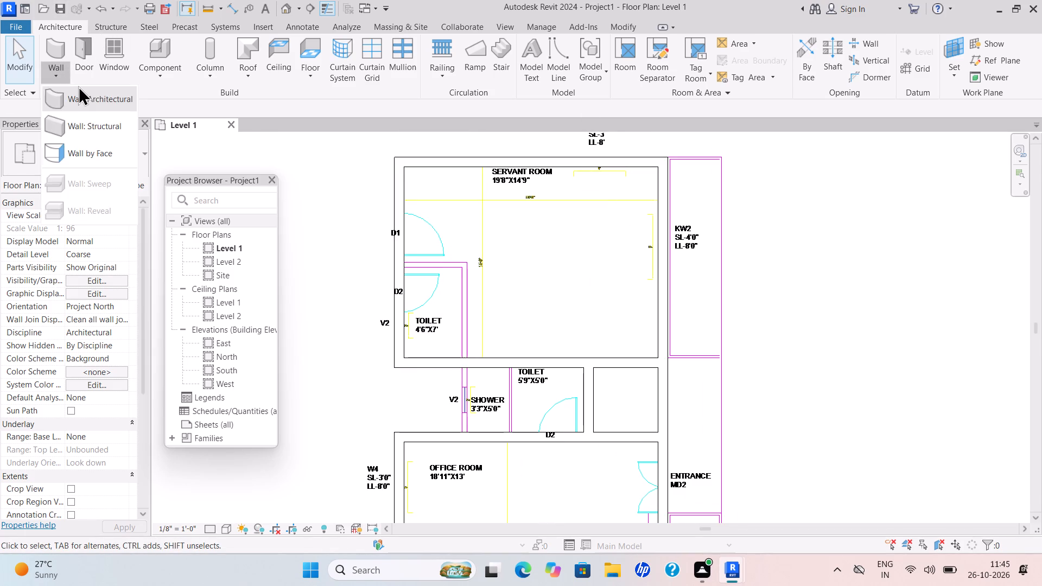
pyautogui.click(78, 86)
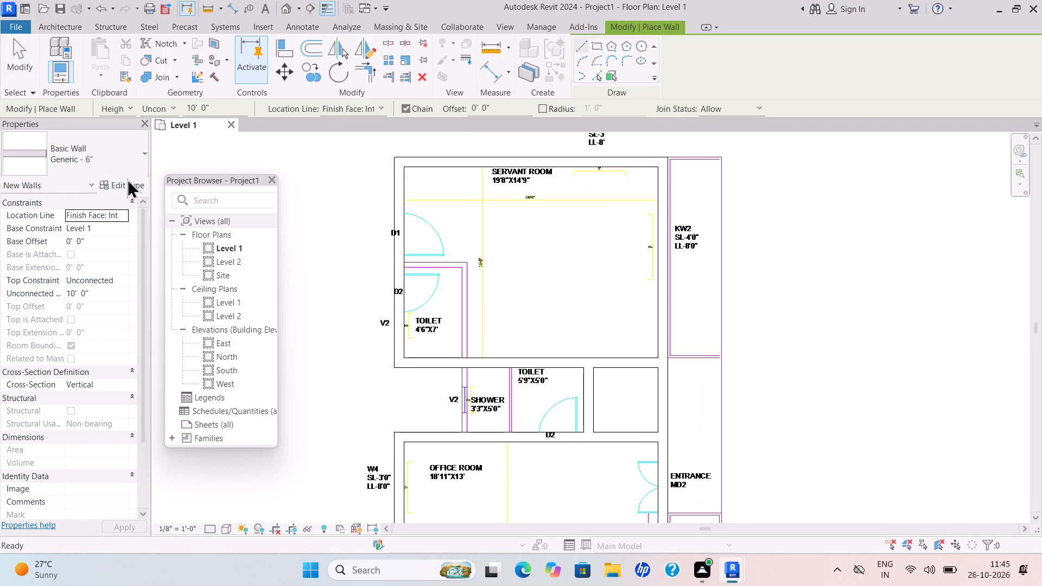
pyautogui.click(127, 179)
pyautogui.click(883, 125)
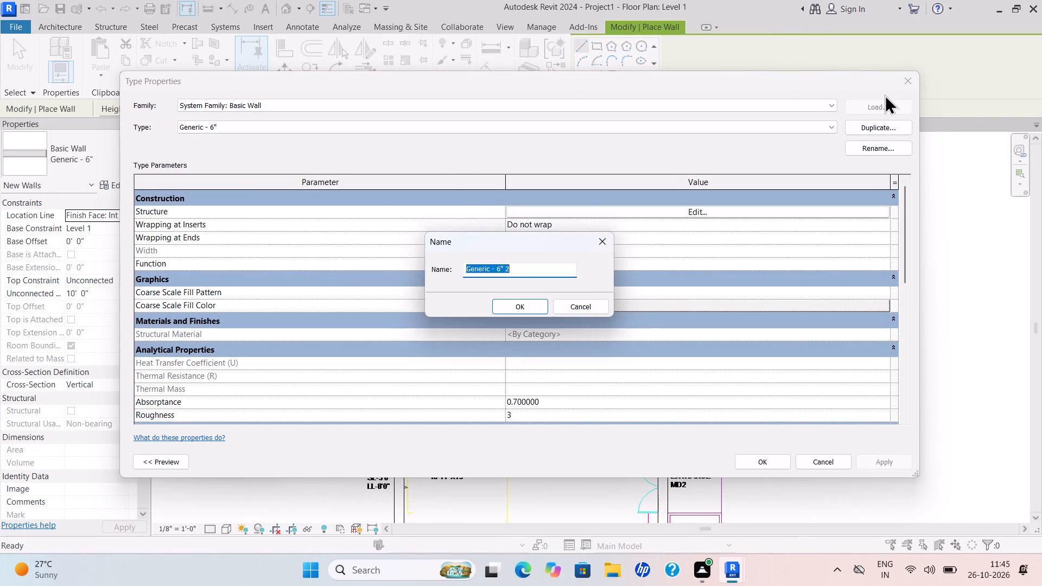
pyautogui.press('BackSpace')
pyautogui.write('wall')
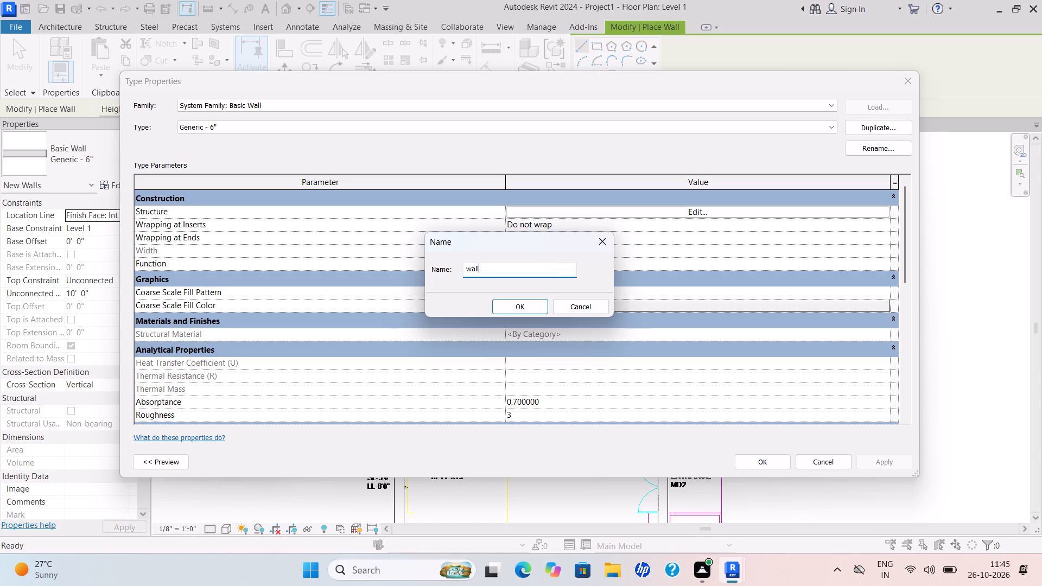
pyautogui.press('space')
pyautogui.write('4')
pyautogui.press('.')
pyautogui.write('5"')
pyautogui.press('Return')
# Set the structure layer thickness of the wall 4.5" type to 4.5" and accept the type properties.
pyautogui.click(695, 207)
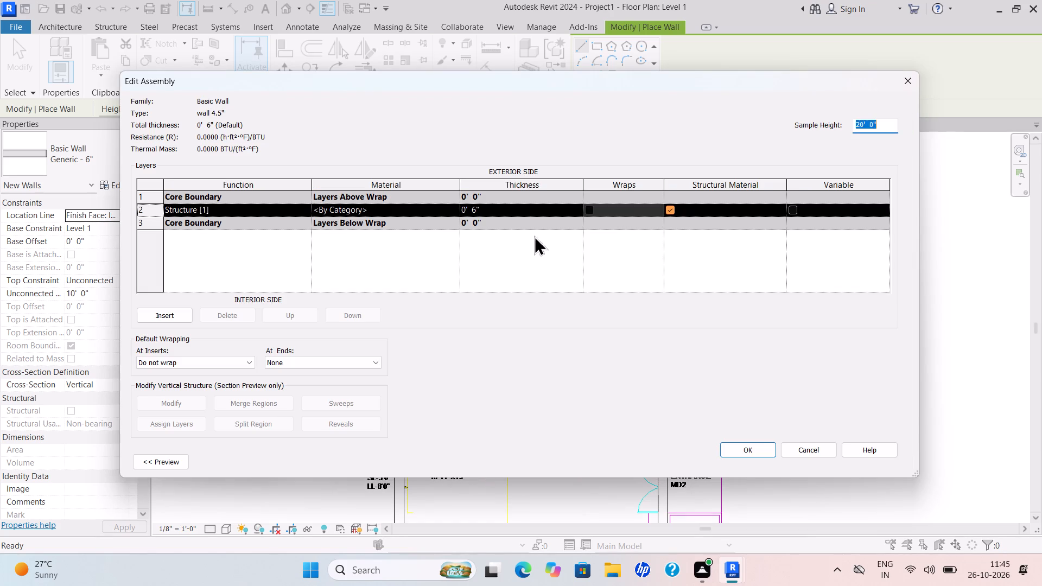
pyautogui.moveTo(487, 213); pyautogui.dragTo(456, 233)
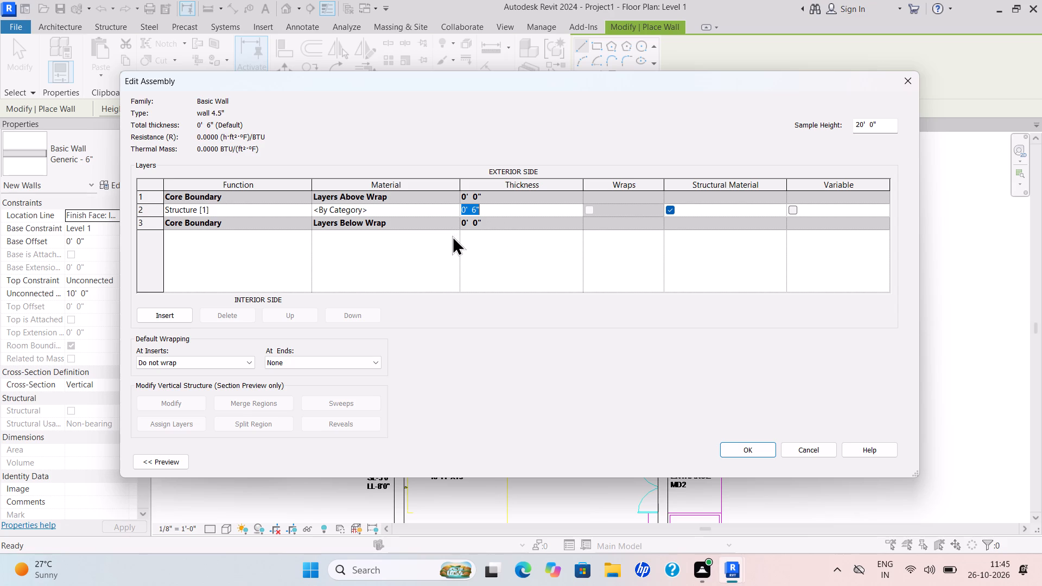
pyautogui.press('BackSpace')
pyautogui.write('4.5"')
pyautogui.press('Return')
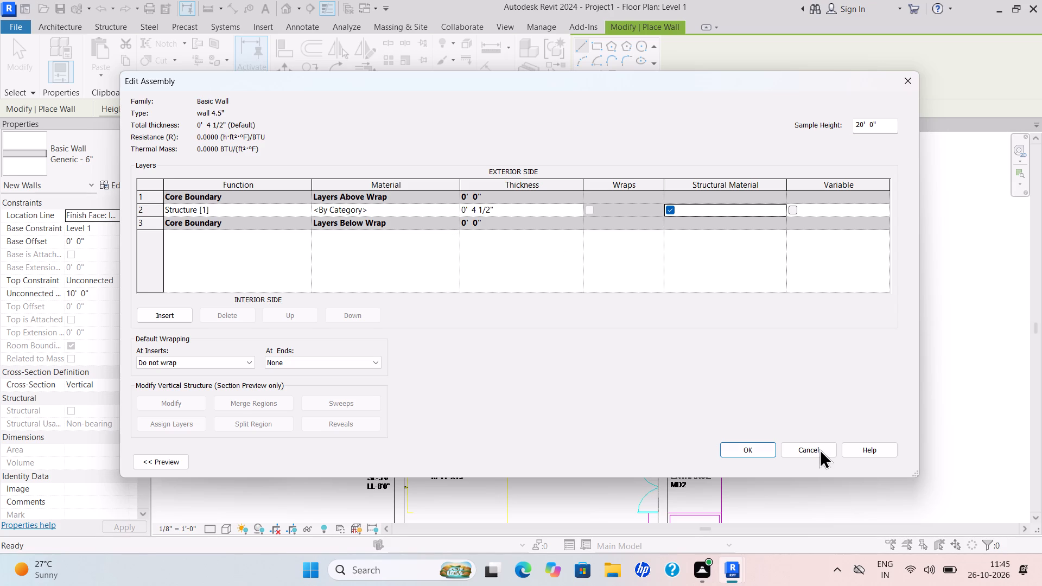
pyautogui.click(753, 442)
pyautogui.click(875, 457)
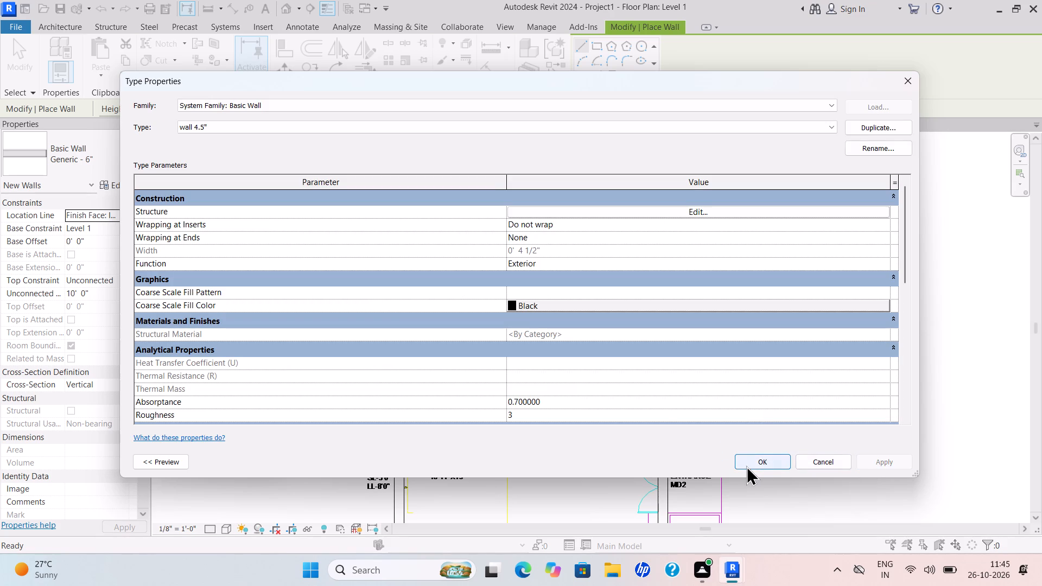
pyautogui.click(753, 461)
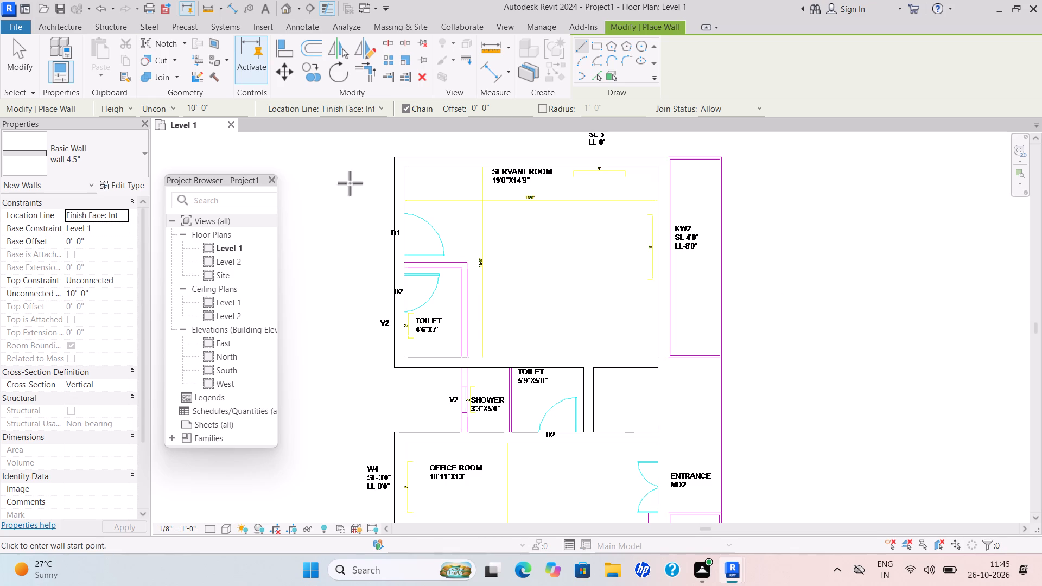
# Draw a 4.5" wall about 4'-10 1/2" long along the 4'6"X7' toilet's top side, from the left wall's inner face to the partition's outer edge.
pyautogui.scroll(5, 463, 351)
pyautogui.scroll(-1, 469, 361)
pyautogui.scroll(2, 469, 361)
pyautogui.scroll(-1, 478, 360)
pyautogui.scroll(1, 478, 360)
pyautogui.scroll(-3, 478, 360)
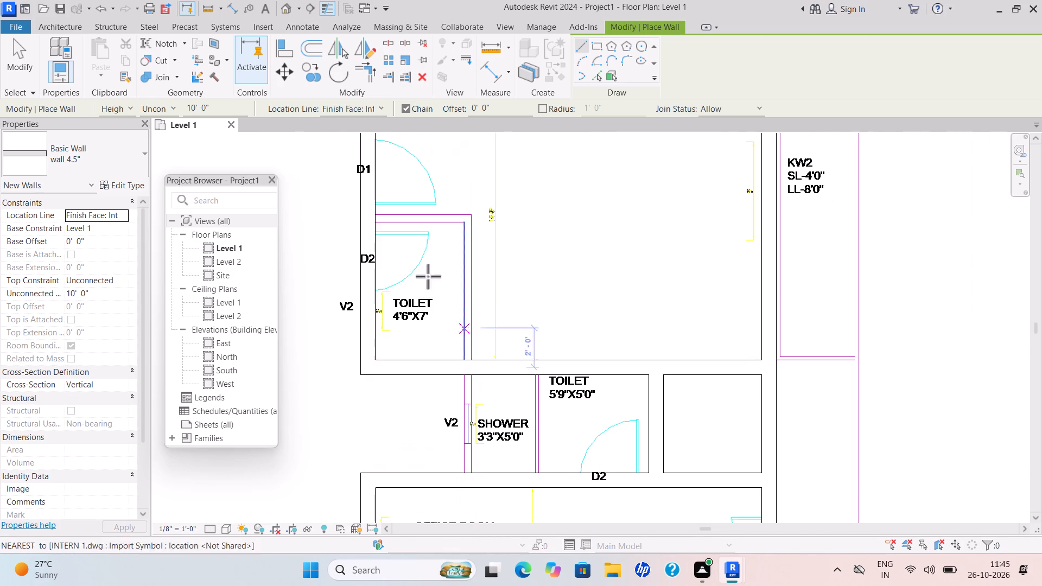
pyautogui.scroll(3, 376, 214)
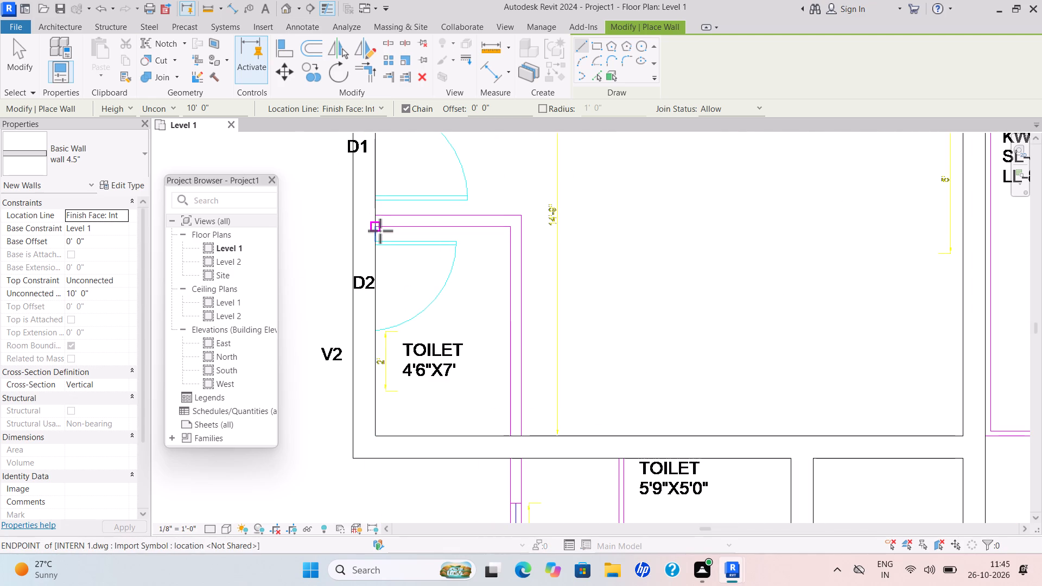
pyautogui.click(380, 231)
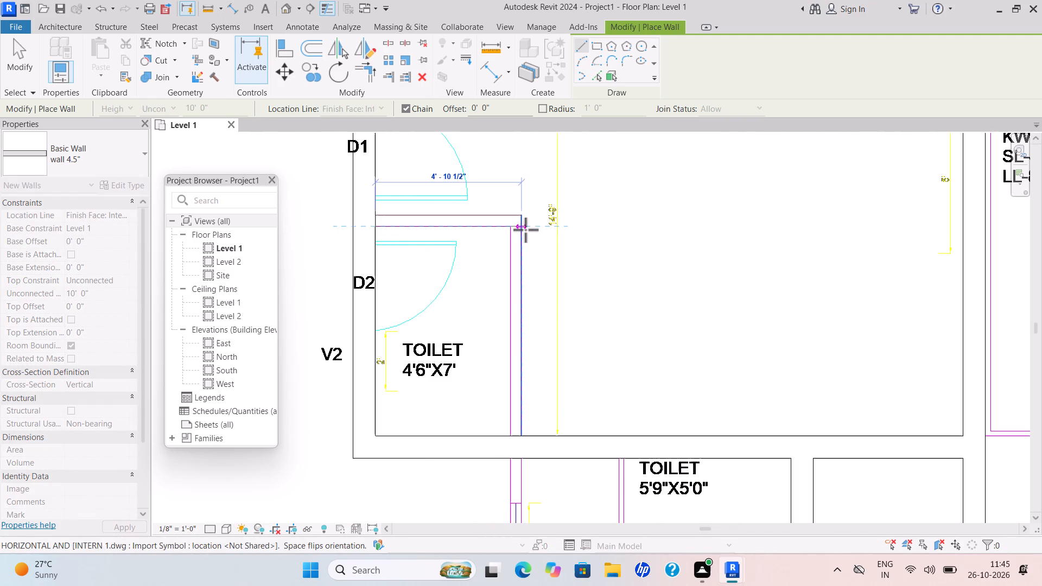
pyautogui.scroll(1, 525, 230)
pyautogui.scroll(-2, 525, 230)
pyautogui.scroll(3, 525, 230)
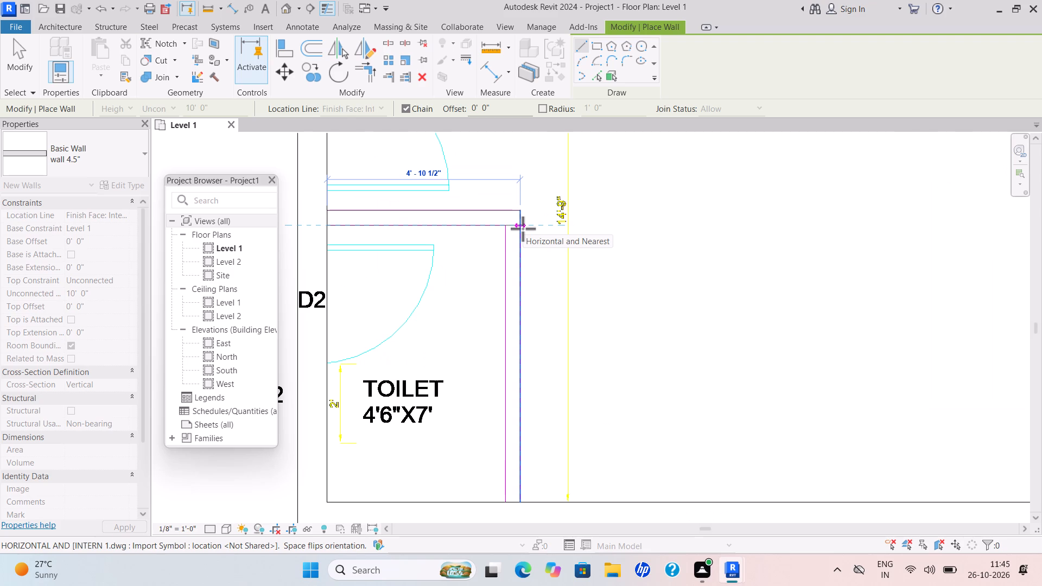
pyautogui.moveTo(523, 228); pyautogui.dragTo(523, 255)
# Continue the 4.5" wall along the 4'6"X7' toilet's right-hand partition, down to the 9" wall above the shower, flipping it onto the plan lines.
pyautogui.press('space')
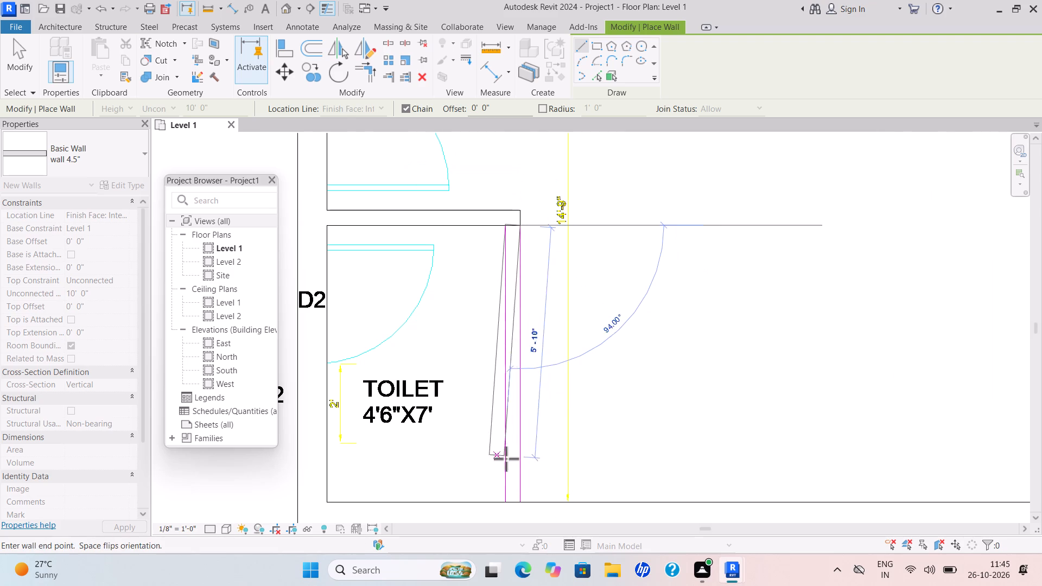
pyautogui.scroll(-6, 492, 480)
pyautogui.moveTo(487, 476); pyautogui.dragTo(459, 277, button='middle')
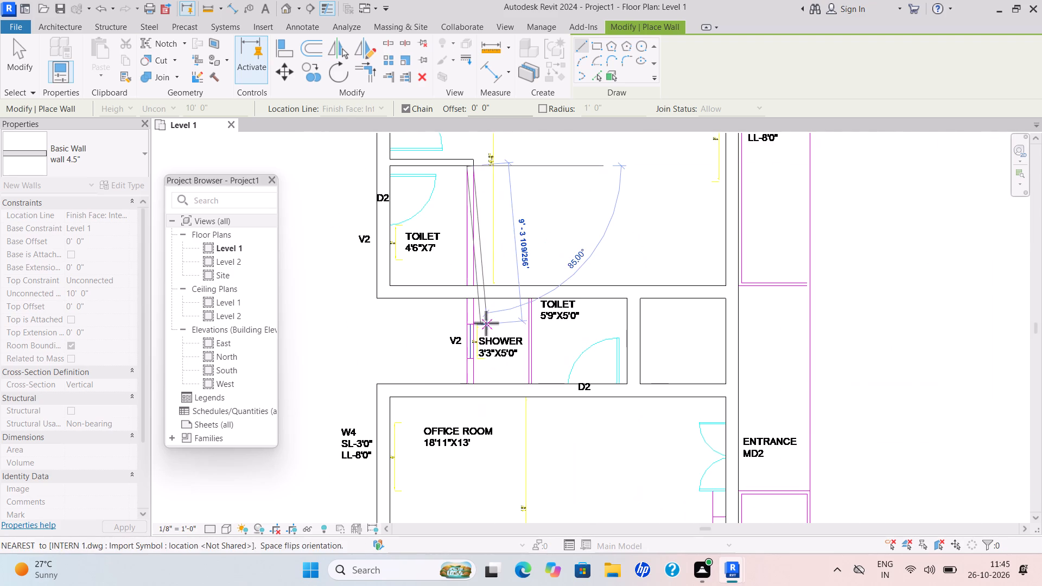
pyautogui.scroll(12, 475, 300)
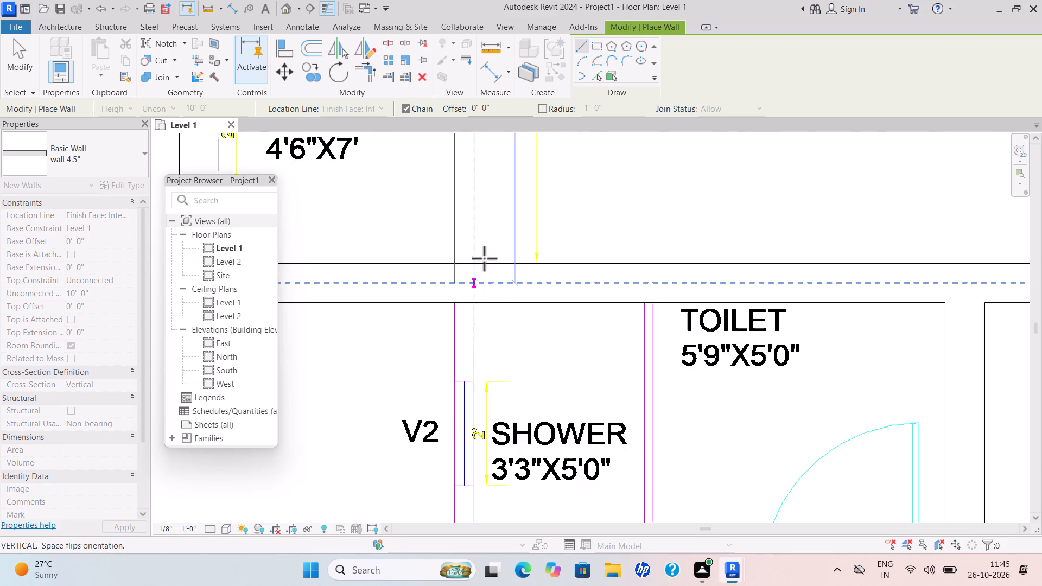
pyautogui.click(475, 249)
pyautogui.press('Escape')
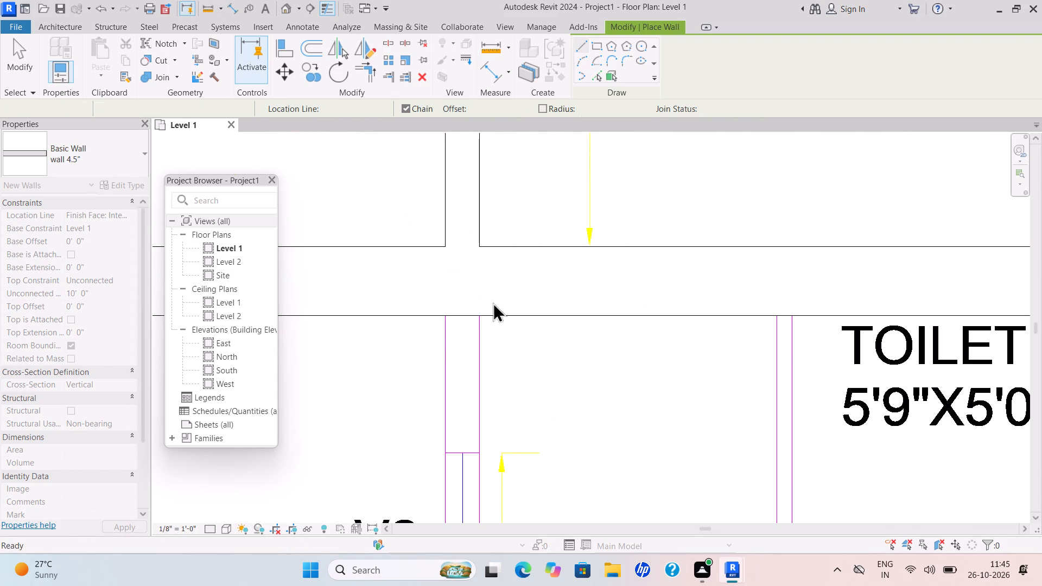
# Draw a 4.5" wall along the shower's V2 side, from the 9" wall above down to the office room's upper wall, flipped onto the plan lines.
pyautogui.moveTo(483, 316); pyautogui.dragTo(487, 329)
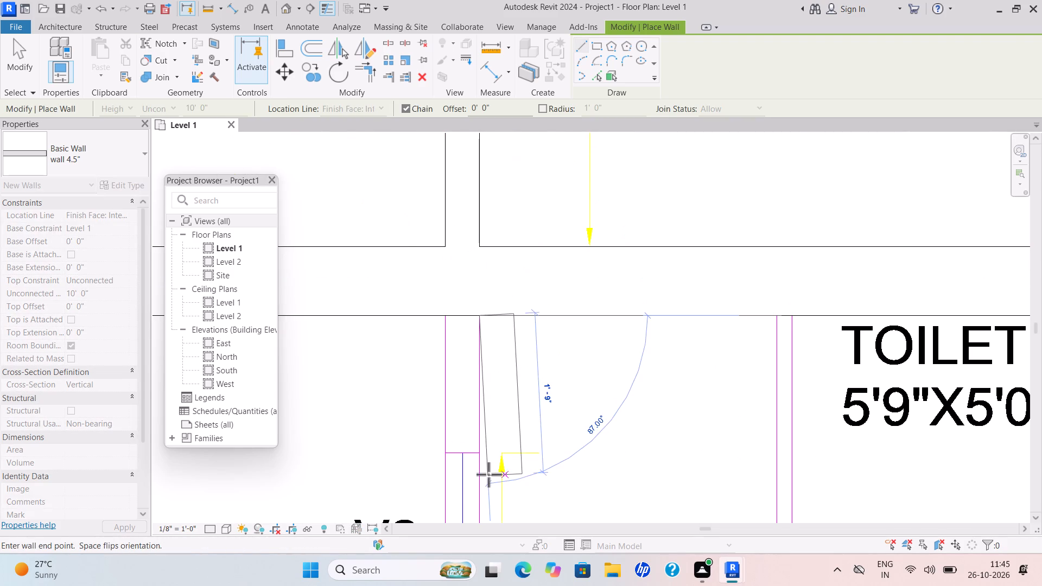
pyautogui.press('space')
pyautogui.scroll(-4, 495, 445)
pyautogui.moveTo(495, 422); pyautogui.dragTo(467, 221, button='middle')
pyautogui.scroll(1, 455, 443)
pyautogui.scroll(-2, 455, 443)
pyautogui.scroll(9, 455, 443)
pyautogui.click(458, 430)
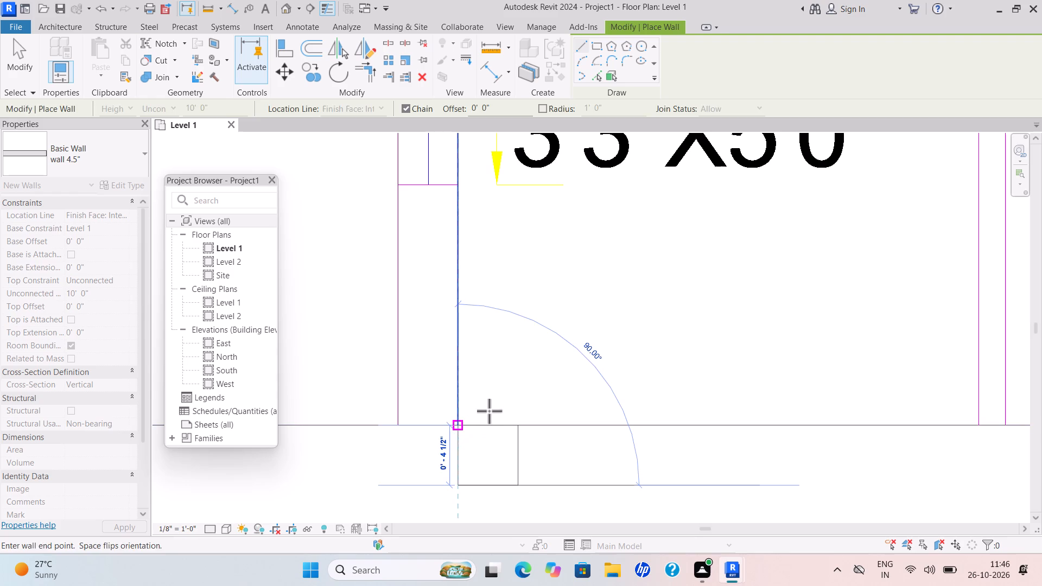
pyautogui.press('Escape')
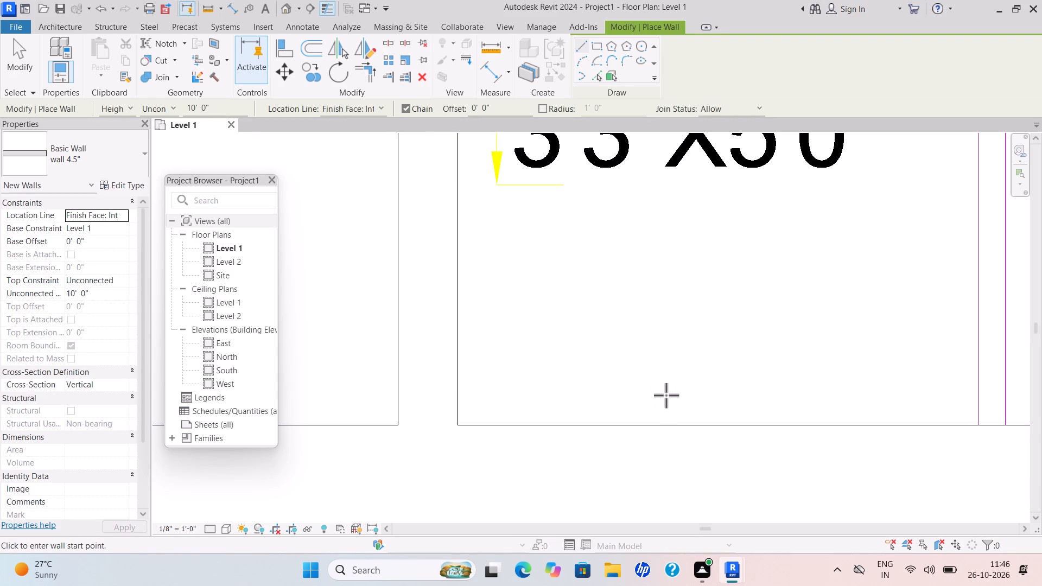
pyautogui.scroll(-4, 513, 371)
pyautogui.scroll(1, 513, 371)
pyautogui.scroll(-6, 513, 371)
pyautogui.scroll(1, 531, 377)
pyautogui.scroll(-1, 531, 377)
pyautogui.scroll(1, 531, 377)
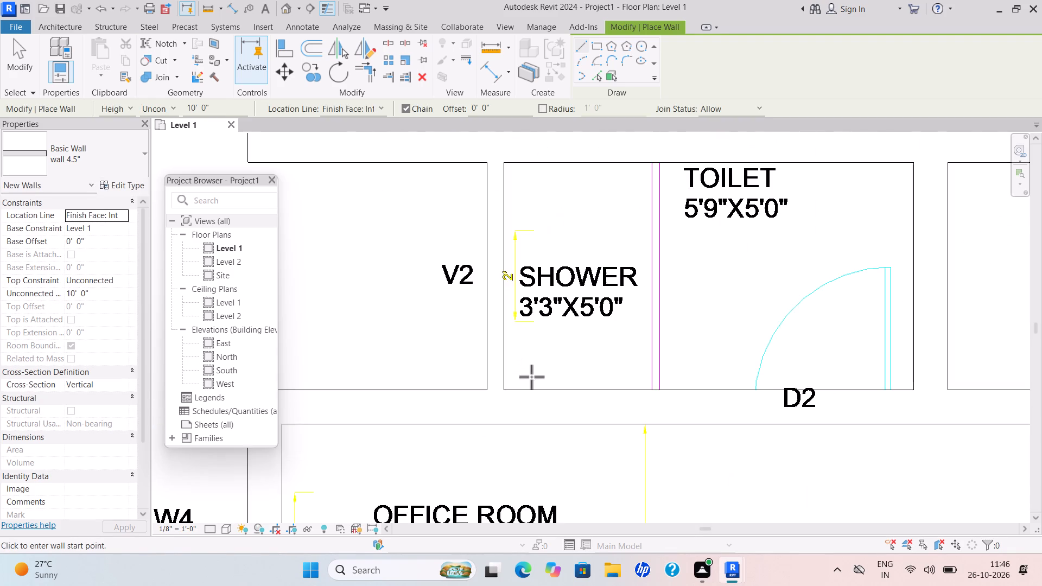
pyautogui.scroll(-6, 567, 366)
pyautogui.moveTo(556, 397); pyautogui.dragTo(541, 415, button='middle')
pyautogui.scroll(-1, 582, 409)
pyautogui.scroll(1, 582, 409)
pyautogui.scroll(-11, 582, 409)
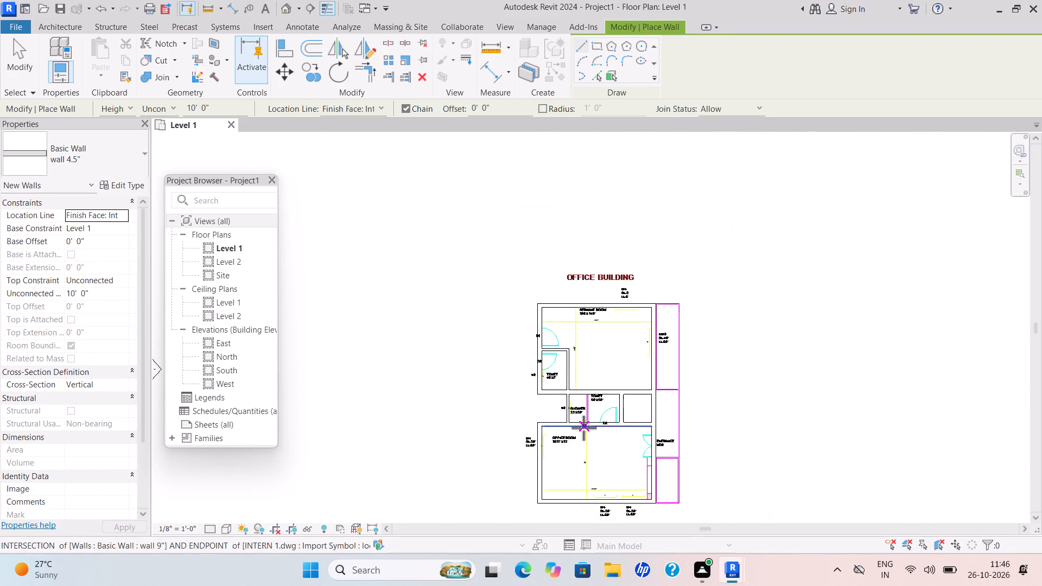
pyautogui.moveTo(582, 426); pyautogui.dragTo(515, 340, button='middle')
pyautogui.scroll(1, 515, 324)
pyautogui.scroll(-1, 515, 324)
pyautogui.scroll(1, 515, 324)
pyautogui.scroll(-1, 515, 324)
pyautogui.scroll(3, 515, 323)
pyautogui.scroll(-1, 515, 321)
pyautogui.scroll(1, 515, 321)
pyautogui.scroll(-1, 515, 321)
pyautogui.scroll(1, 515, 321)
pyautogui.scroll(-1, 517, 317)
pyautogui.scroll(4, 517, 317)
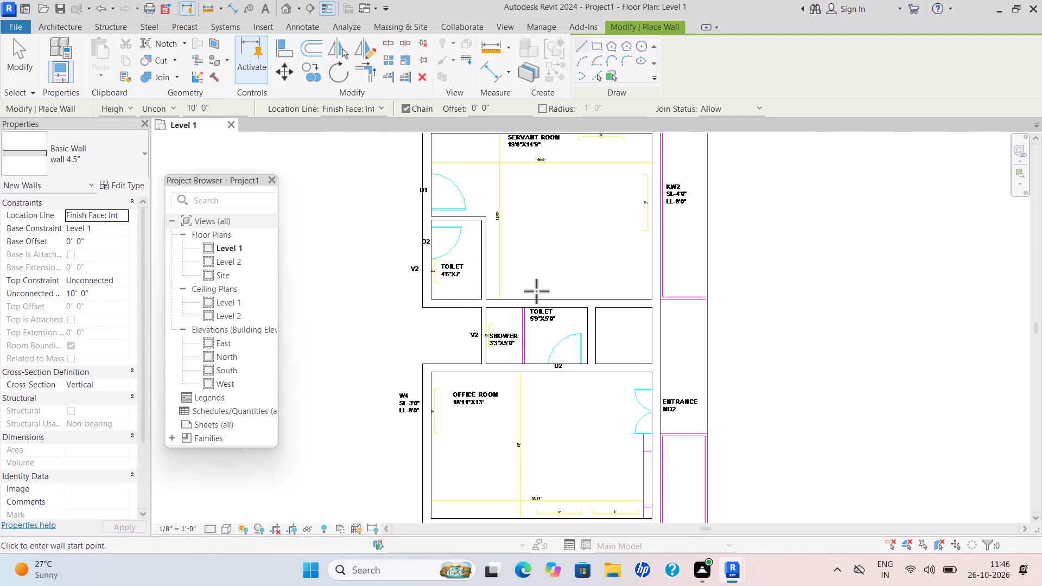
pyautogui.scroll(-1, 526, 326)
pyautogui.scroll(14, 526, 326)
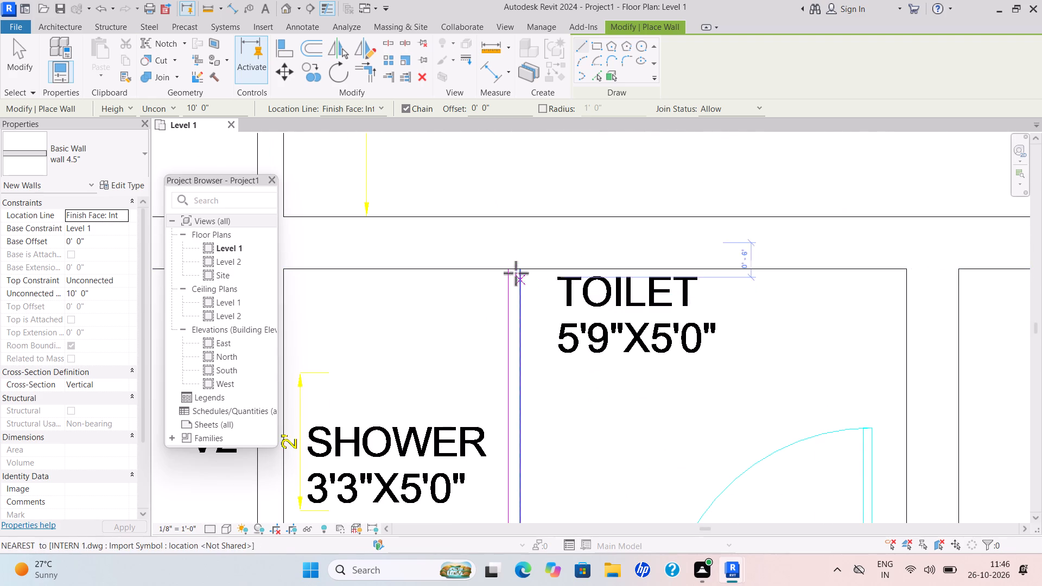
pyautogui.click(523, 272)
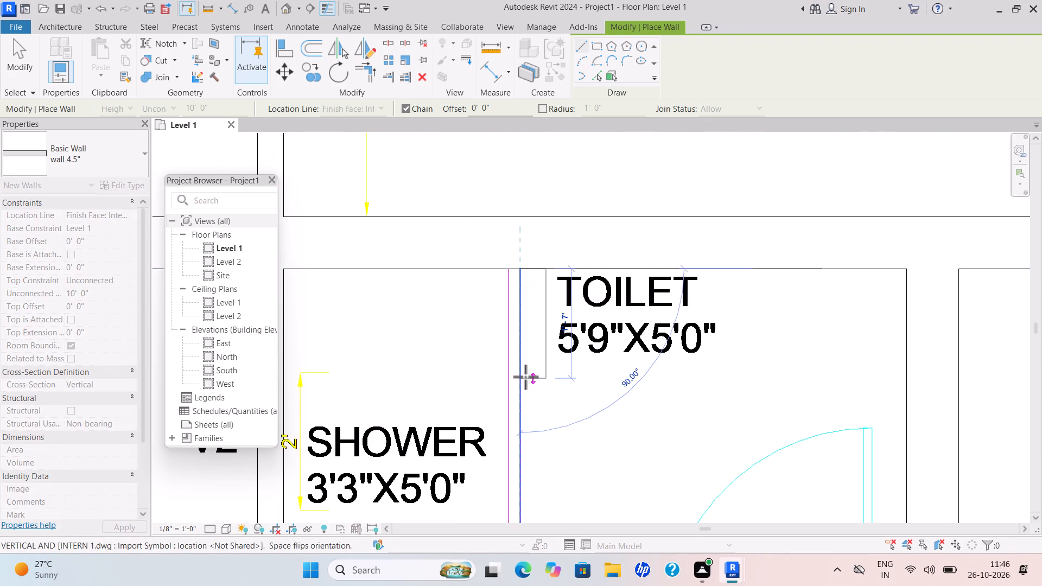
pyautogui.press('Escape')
# For the partition between shower and toilet, duplicate the Generic - 5" wall type and name it wall 2".
pyautogui.click(137, 153)
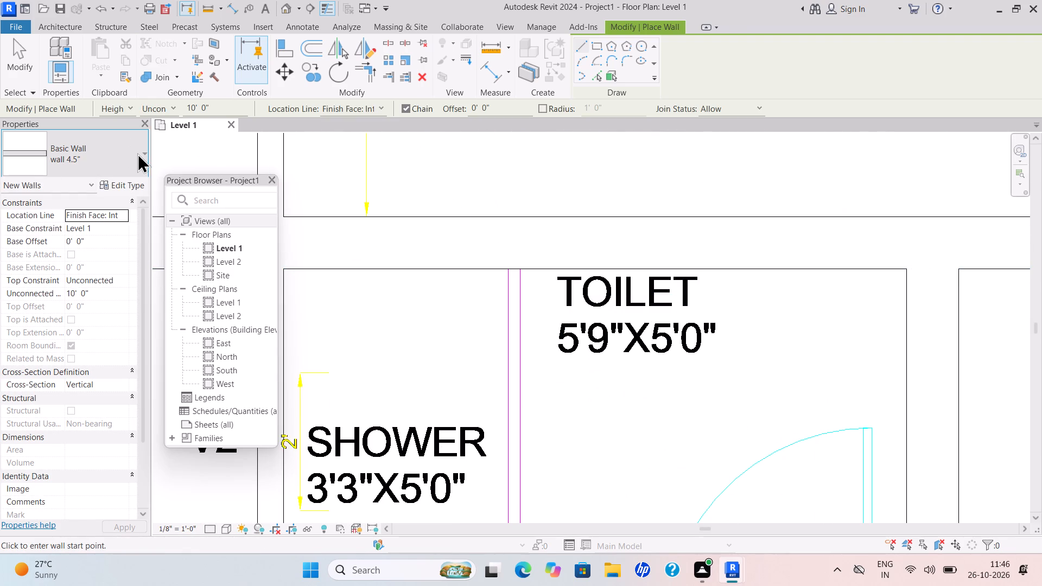
pyautogui.scroll(5, 123, 289)
pyautogui.click(84, 293)
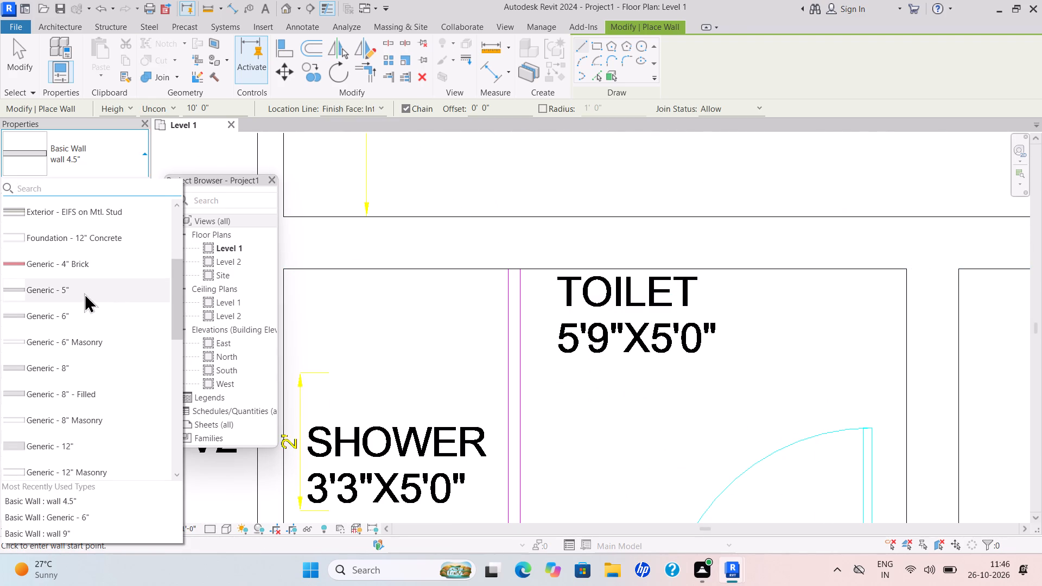
pyautogui.click(137, 182)
pyautogui.click(867, 127)
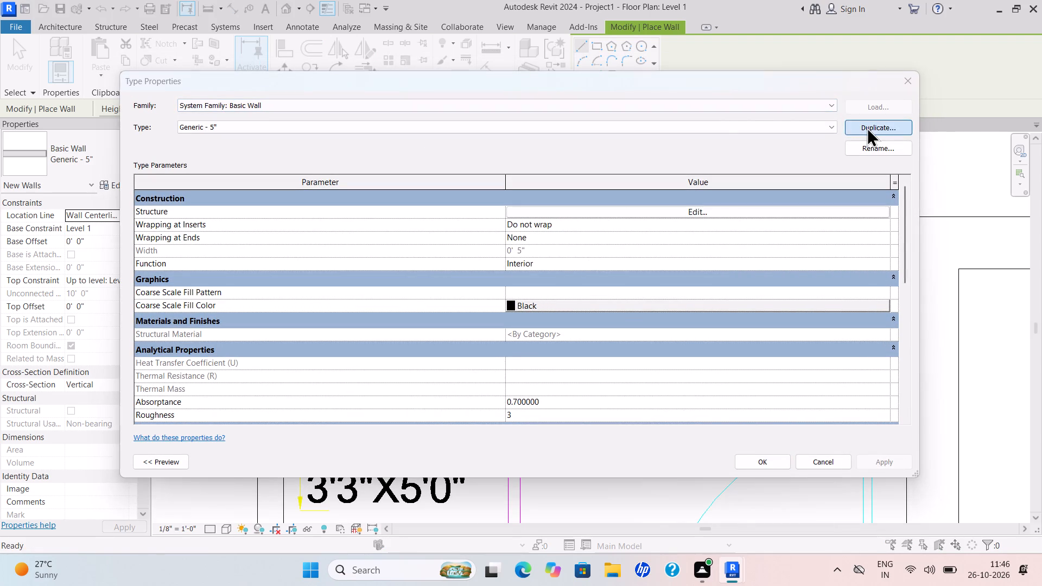
pyautogui.press('BackSpace')
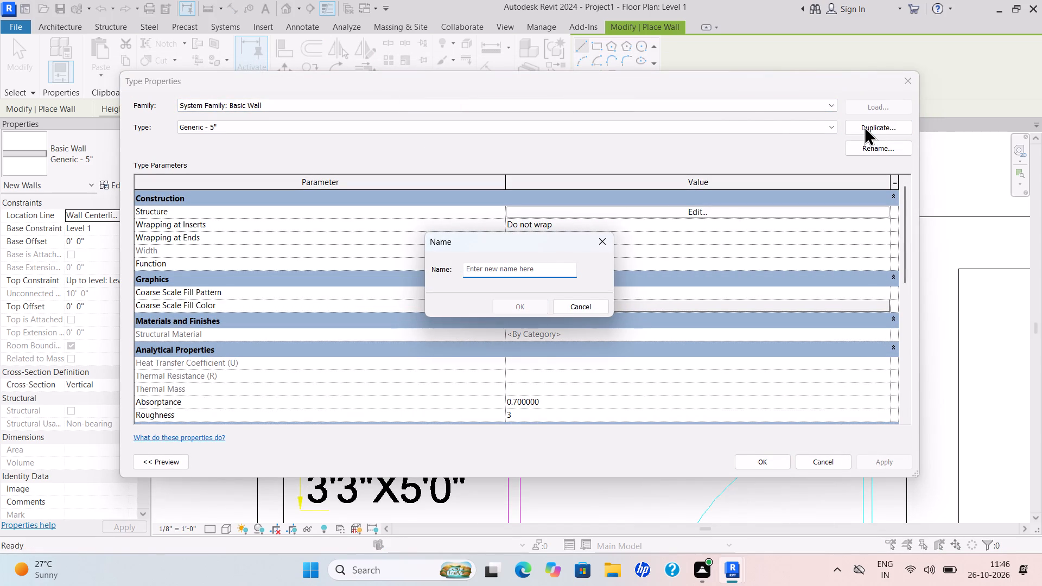
pyautogui.write('wall 2"')
pyautogui.press('Return')
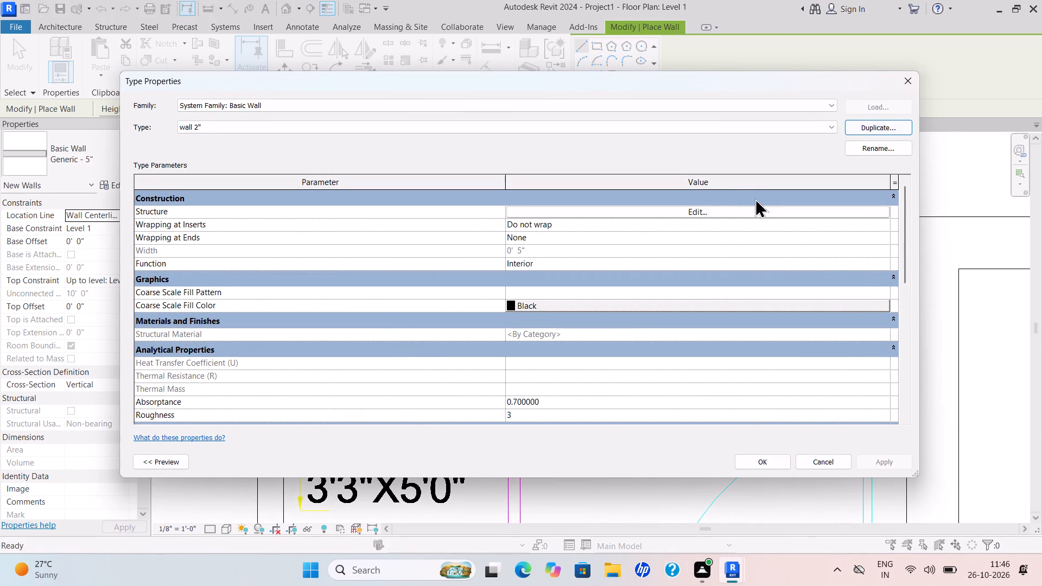
# Set the structure layer thickness of the wall 2" type to 2" and accept the type properties.
pyautogui.click(694, 211)
pyautogui.moveTo(492, 215); pyautogui.dragTo(484, 233)
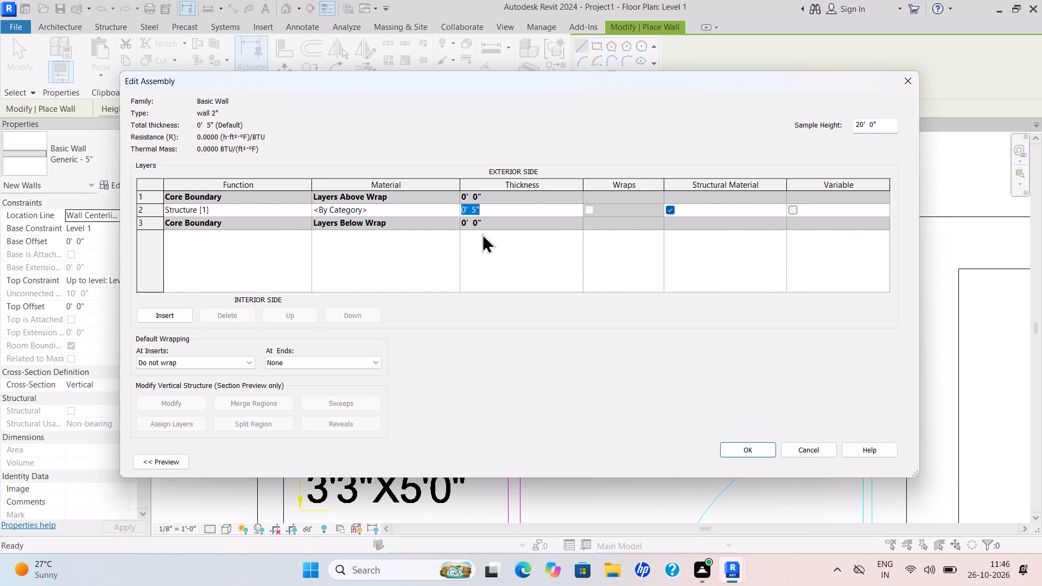
pyautogui.press('BackSpace')
pyautogui.write('2"')
pyautogui.press('Return')
pyautogui.click(744, 449)
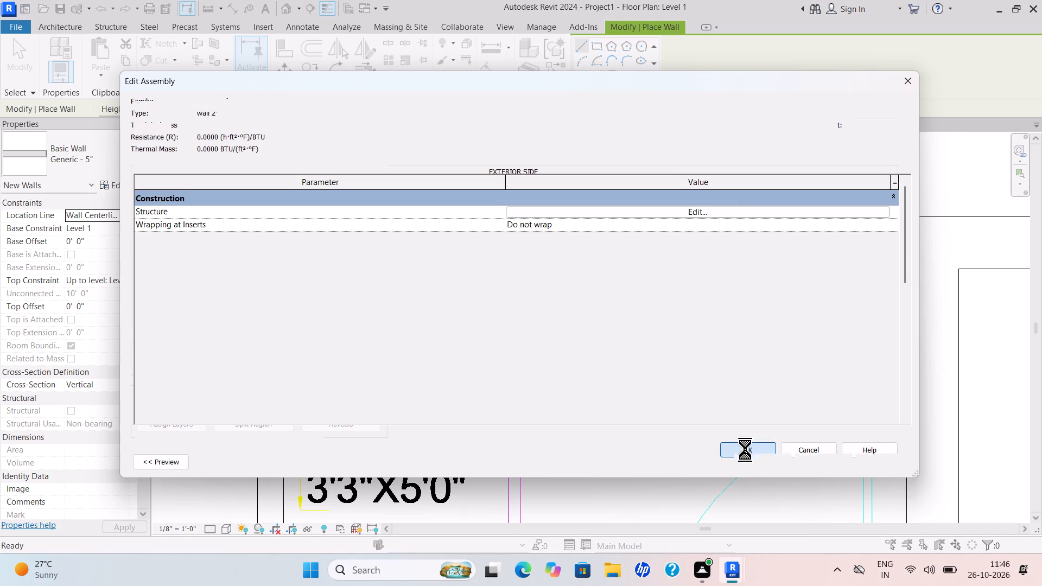
pyautogui.click(891, 459)
pyautogui.click(764, 462)
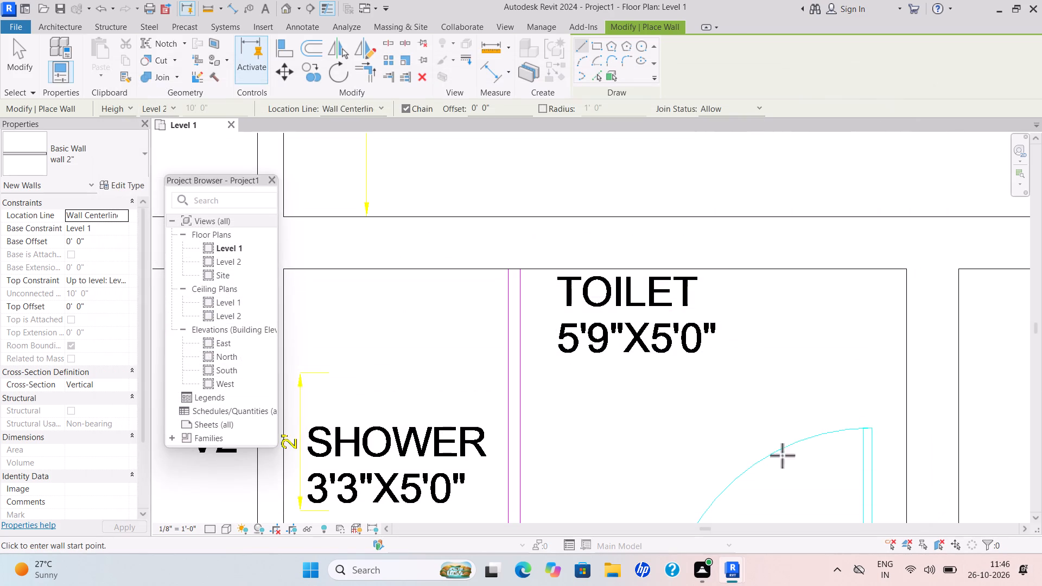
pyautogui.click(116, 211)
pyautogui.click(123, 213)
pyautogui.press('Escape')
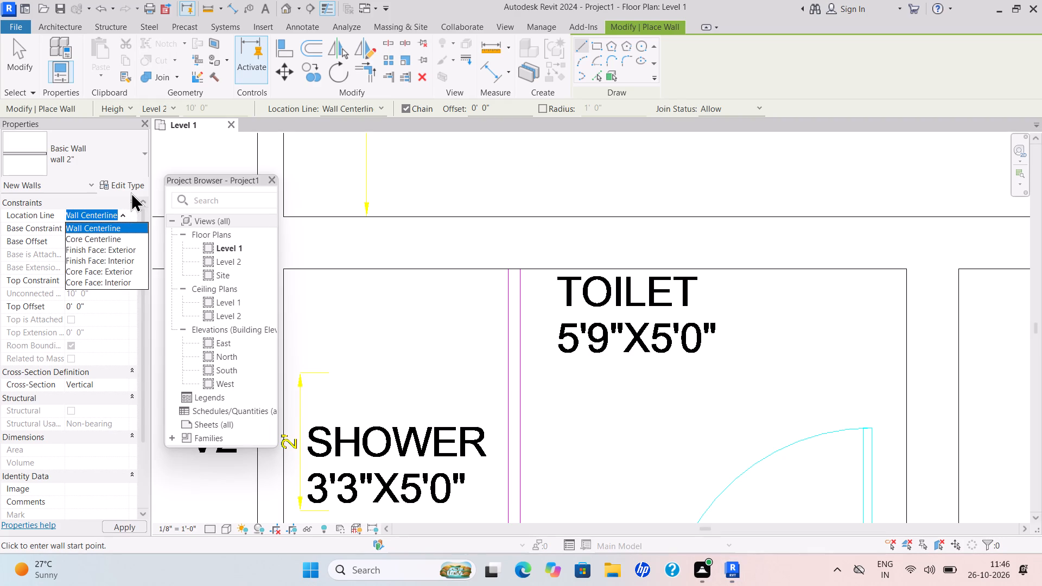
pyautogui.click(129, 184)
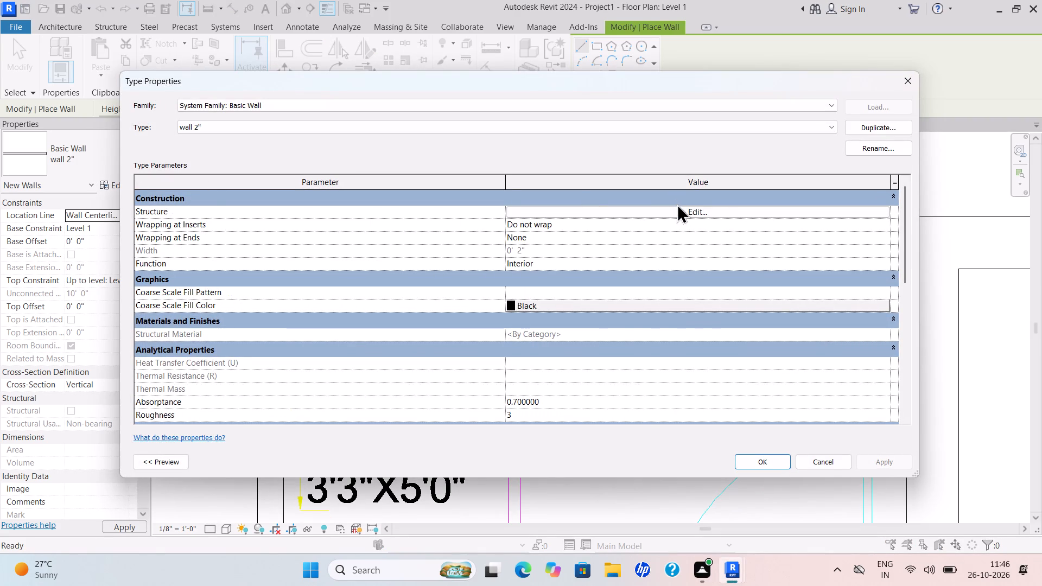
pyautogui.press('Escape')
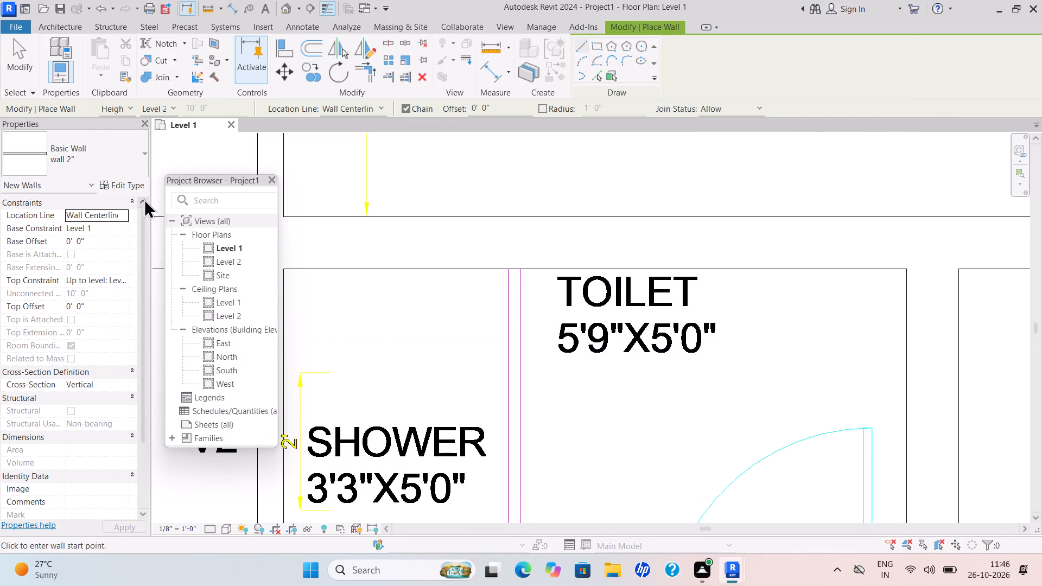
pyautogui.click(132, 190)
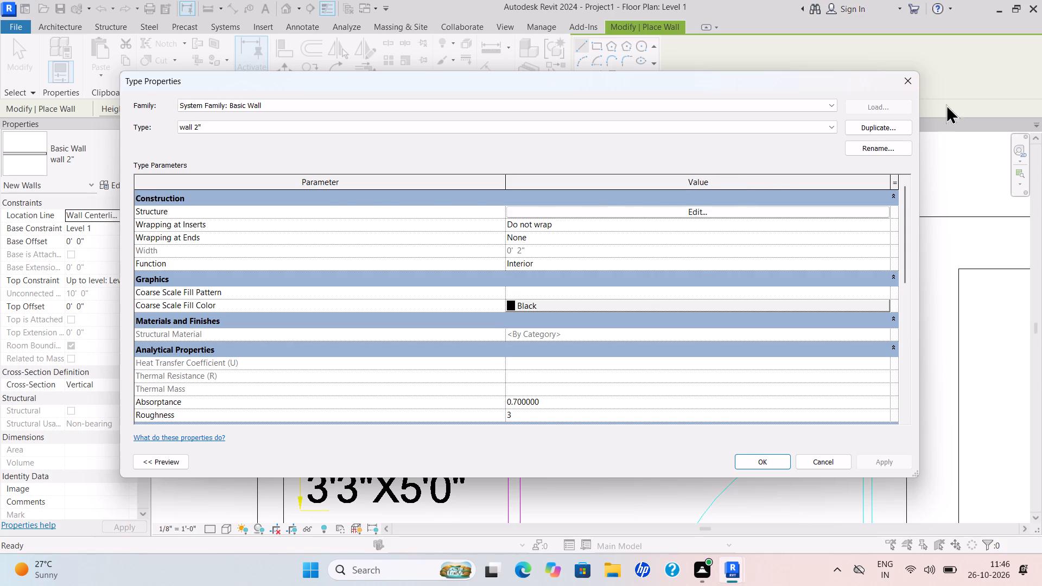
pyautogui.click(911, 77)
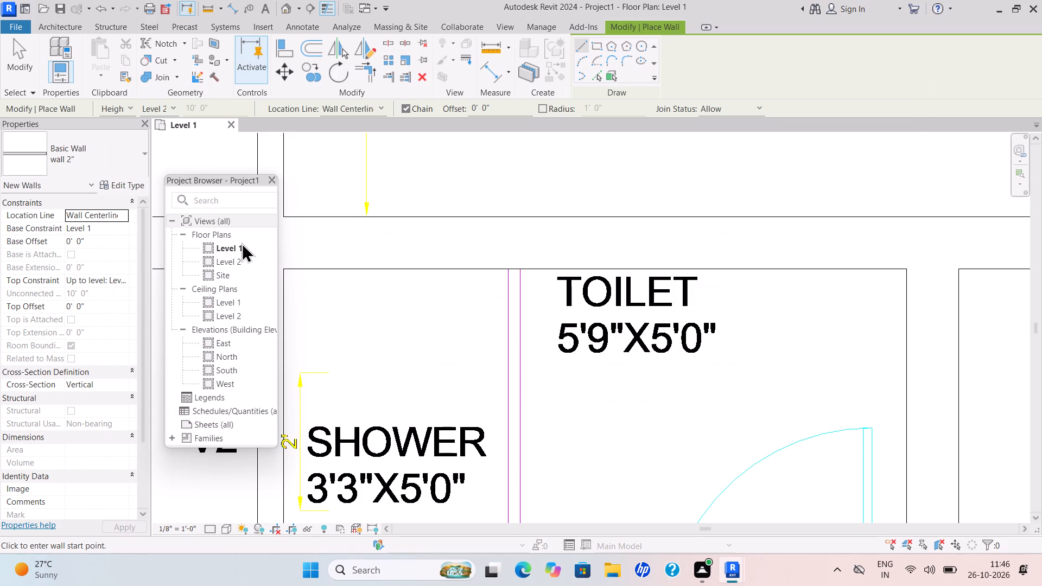
# Set the new wall's location line to Finish Face: Exterior and its top constraint to Unconnected.
pyautogui.click(123, 218)
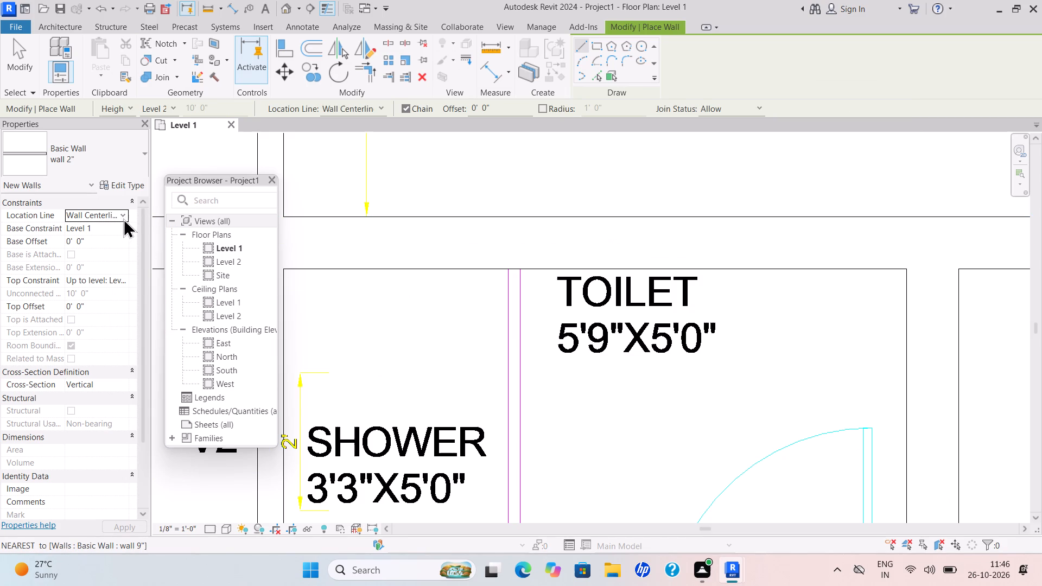
pyautogui.click(118, 254)
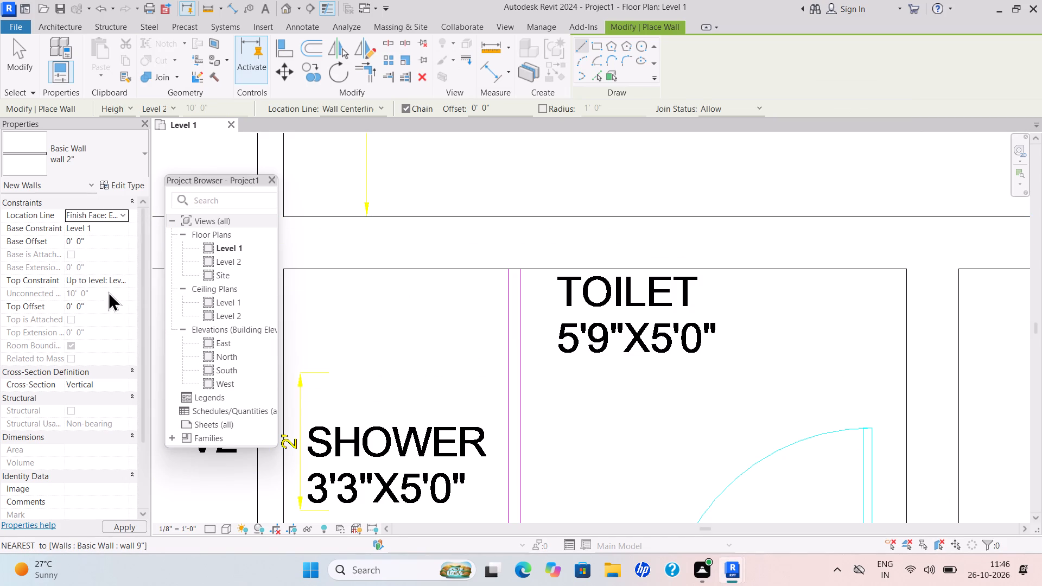
pyautogui.click(122, 281)
pyautogui.click(113, 294)
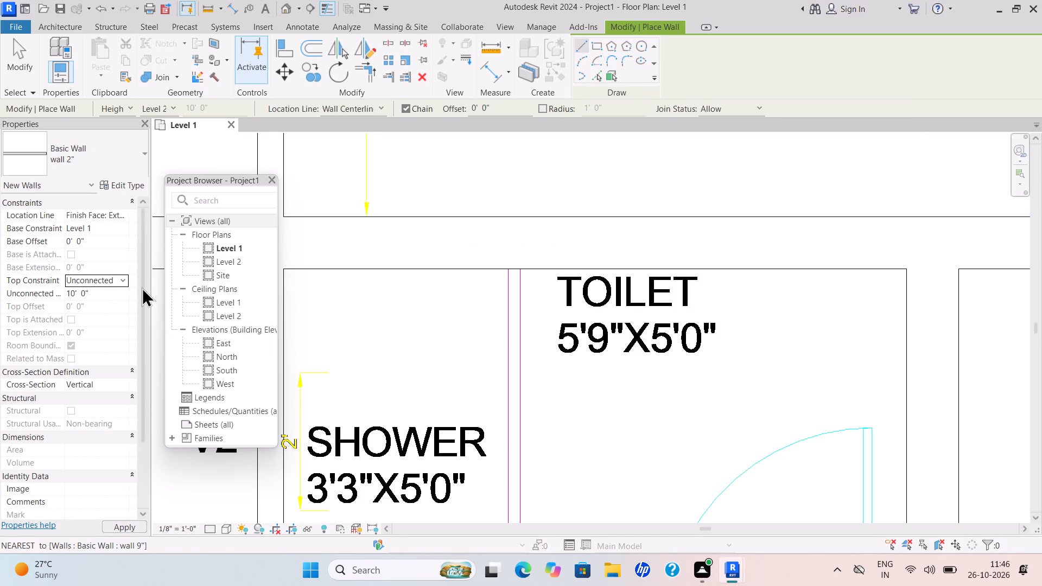
# Draw a 2" wall between the shower and the 5'9"X5'0" toilet, from the wall above down to the office room's upper wall.
pyautogui.scroll(7, 520, 270)
pyautogui.scroll(-1, 520, 270)
pyautogui.scroll(3, 520, 270)
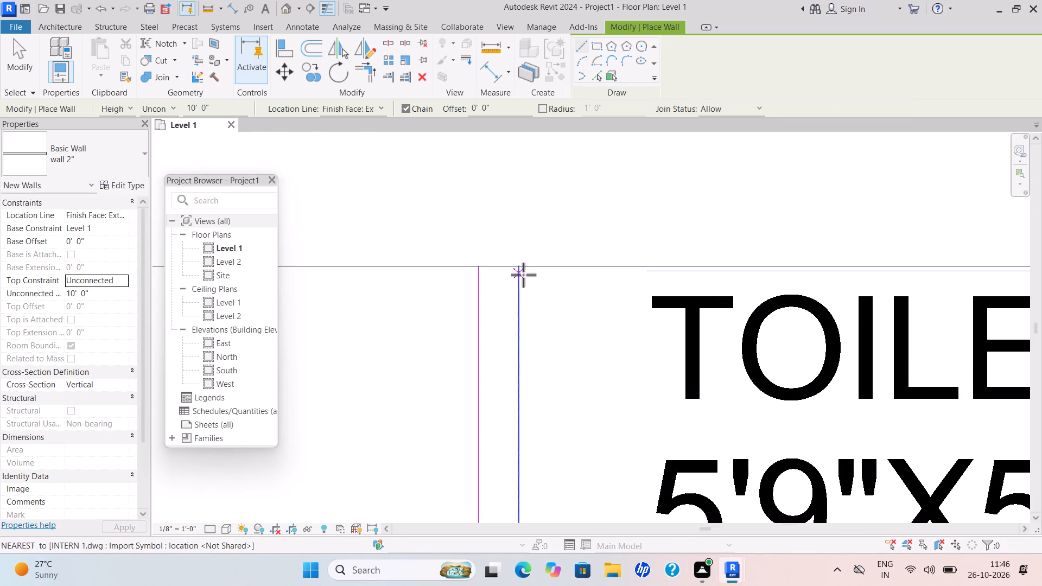
pyautogui.moveTo(523, 265); pyautogui.dragTo(524, 270)
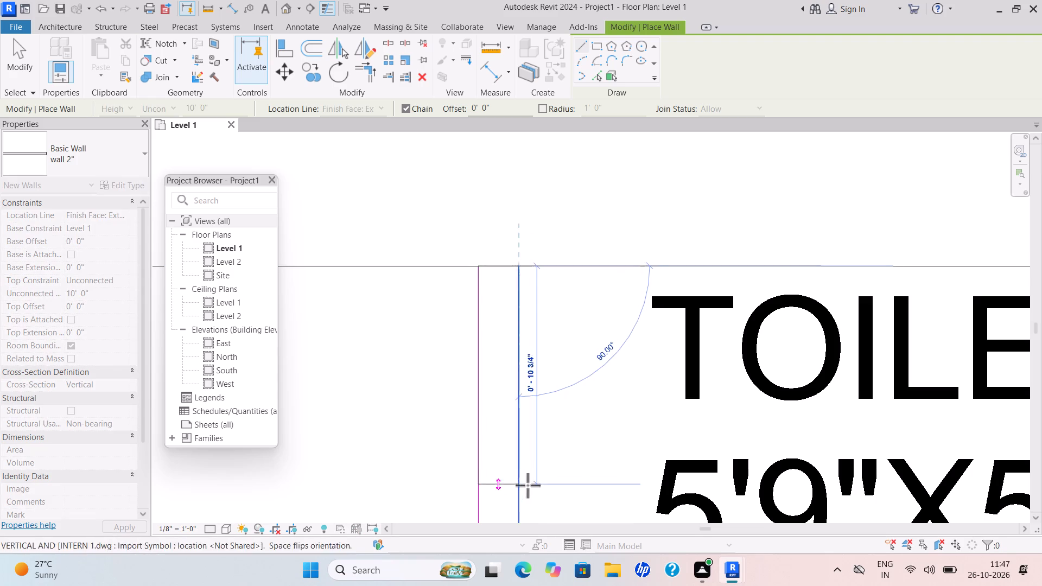
pyautogui.scroll(-5, 528, 485)
pyautogui.moveTo(525, 485); pyautogui.dragTo(459, 209, button='middle')
pyautogui.scroll(-3, 459, 431)
pyautogui.moveTo(459, 431); pyautogui.dragTo(430, 162, button='middle')
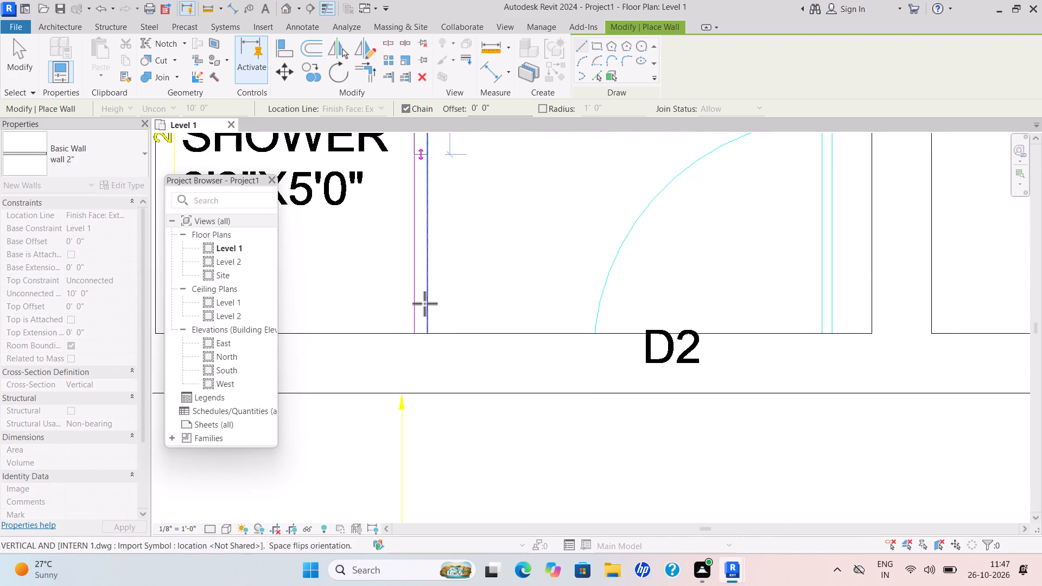
pyautogui.scroll(1, 424, 343)
pyautogui.scroll(-1, 424, 343)
pyautogui.scroll(1, 424, 343)
pyautogui.scroll(-1, 424, 343)
pyautogui.scroll(2, 424, 343)
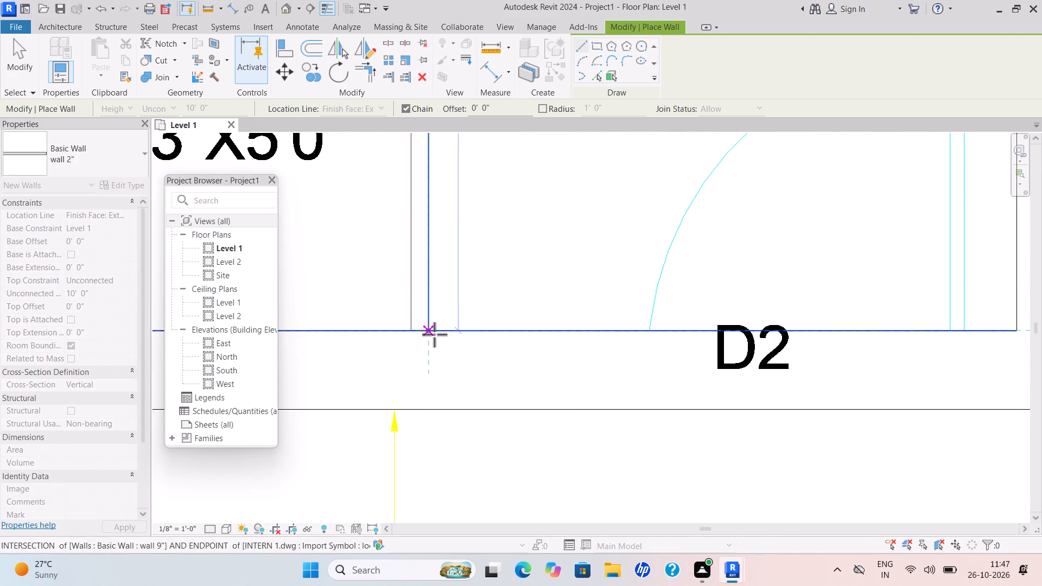
pyautogui.click(434, 334)
pyautogui.press('Escape')
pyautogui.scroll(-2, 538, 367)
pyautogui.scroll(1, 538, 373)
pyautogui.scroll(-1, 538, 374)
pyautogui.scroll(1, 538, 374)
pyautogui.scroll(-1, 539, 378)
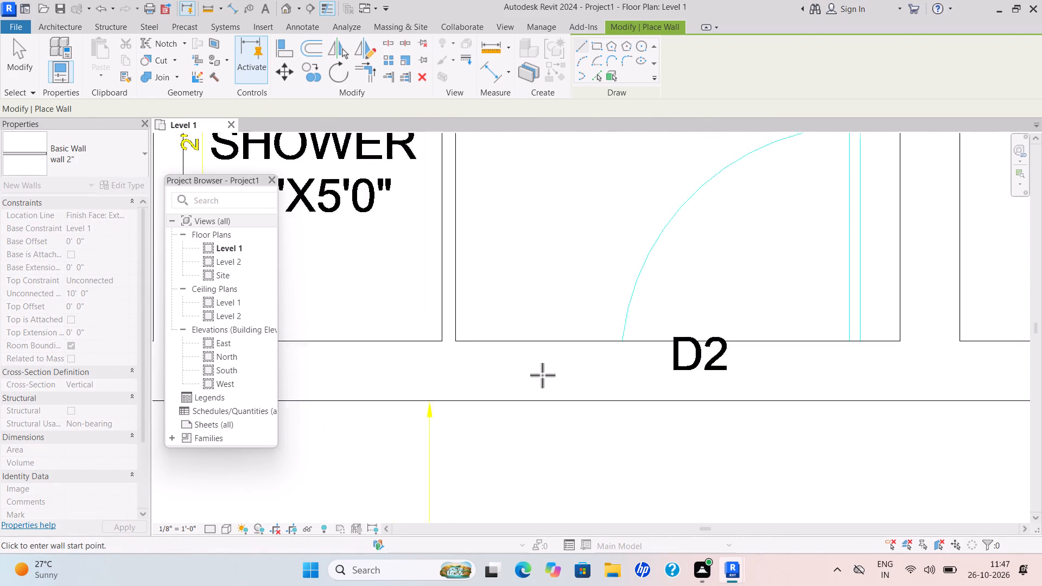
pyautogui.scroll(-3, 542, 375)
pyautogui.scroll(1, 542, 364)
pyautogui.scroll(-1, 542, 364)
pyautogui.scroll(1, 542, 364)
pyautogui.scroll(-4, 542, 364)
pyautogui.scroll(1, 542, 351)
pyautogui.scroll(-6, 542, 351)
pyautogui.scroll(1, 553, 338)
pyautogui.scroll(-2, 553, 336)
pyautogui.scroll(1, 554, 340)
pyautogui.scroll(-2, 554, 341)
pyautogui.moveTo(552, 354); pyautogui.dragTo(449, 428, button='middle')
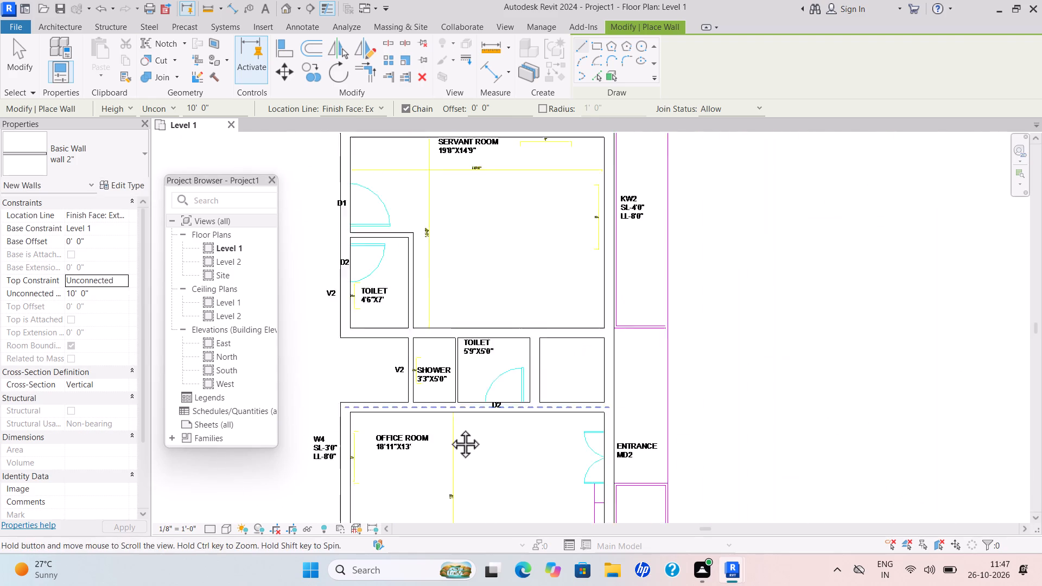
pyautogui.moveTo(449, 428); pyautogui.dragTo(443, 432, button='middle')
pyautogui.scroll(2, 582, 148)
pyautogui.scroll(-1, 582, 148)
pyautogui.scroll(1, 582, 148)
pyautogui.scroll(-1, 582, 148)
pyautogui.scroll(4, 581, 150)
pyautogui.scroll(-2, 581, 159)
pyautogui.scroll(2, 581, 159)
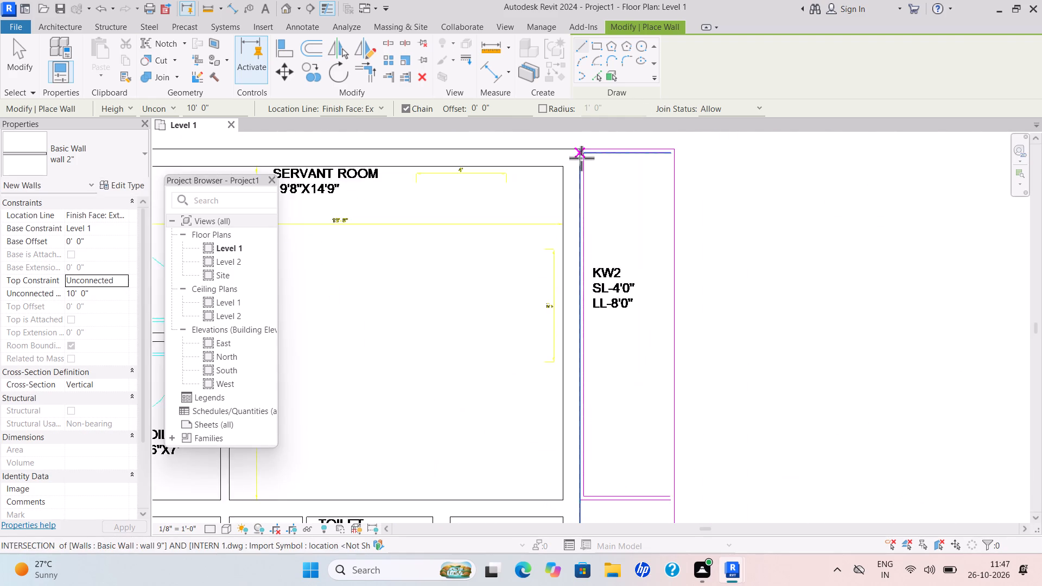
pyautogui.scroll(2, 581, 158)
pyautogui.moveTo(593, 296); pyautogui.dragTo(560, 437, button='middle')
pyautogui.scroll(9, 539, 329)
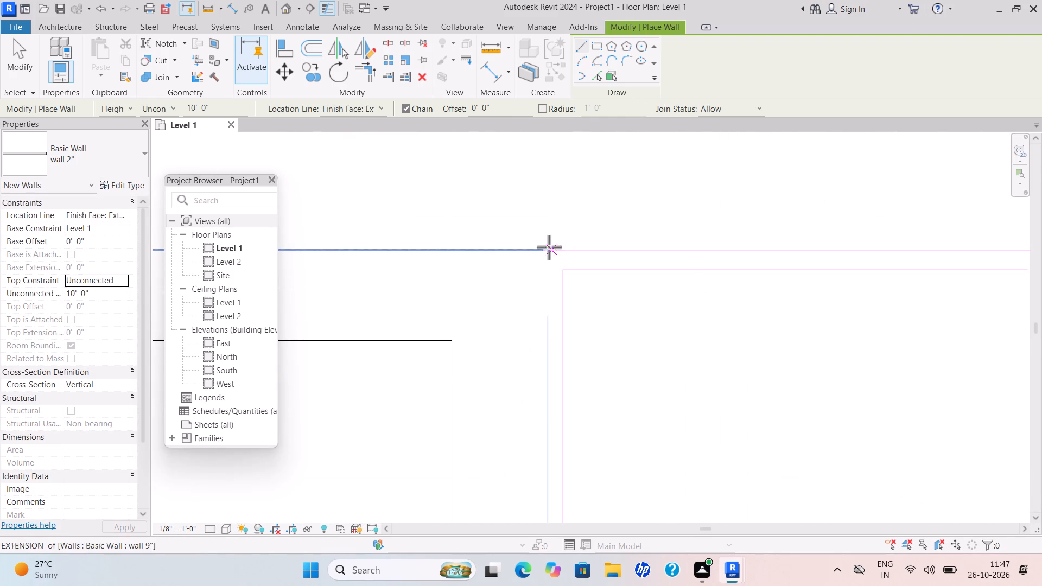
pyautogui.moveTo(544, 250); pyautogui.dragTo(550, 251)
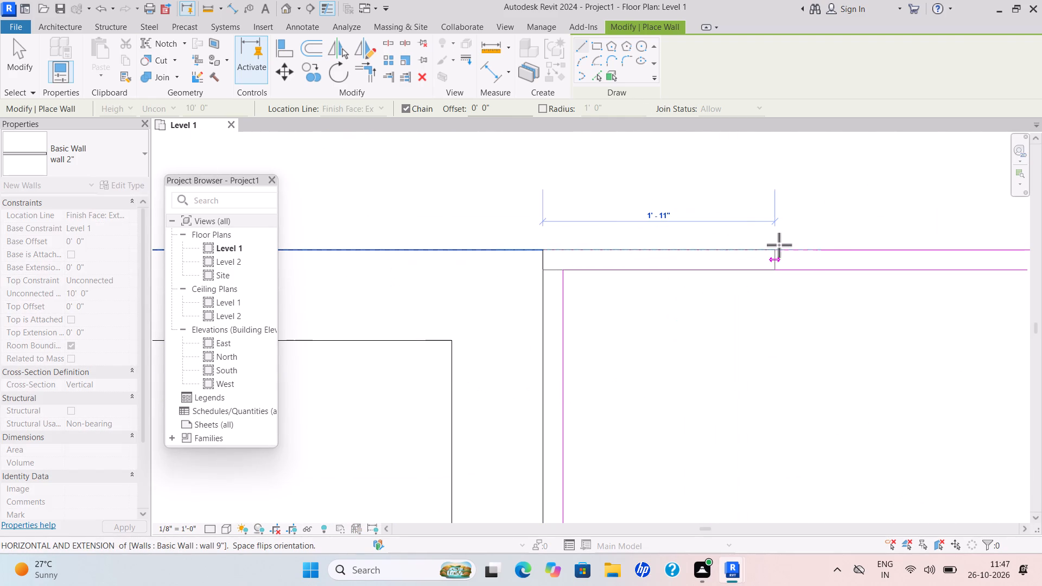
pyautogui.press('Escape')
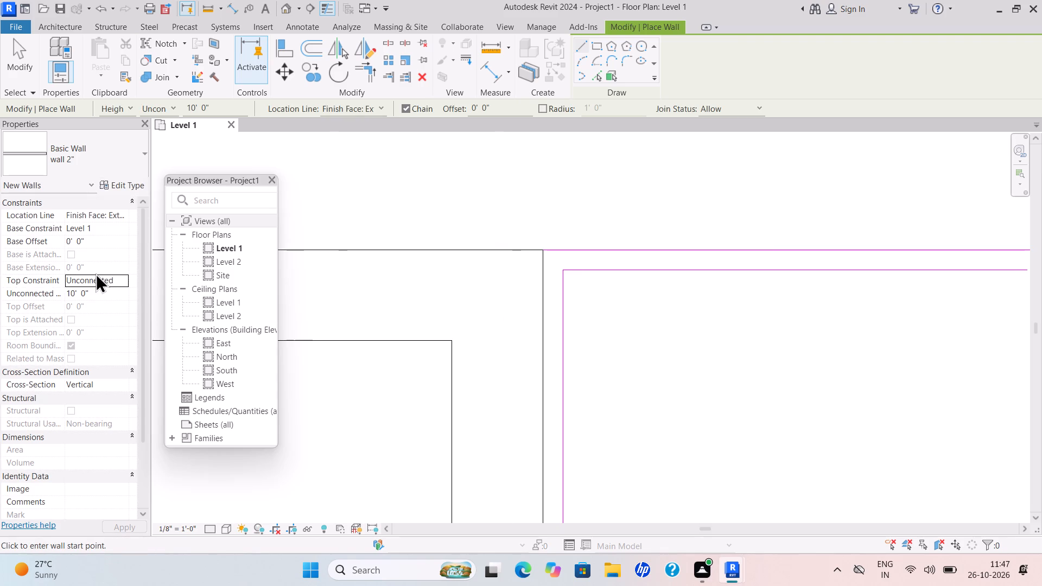
# Set the unconnected height of the new 2" walls to 1' 0".
pyautogui.moveTo(96, 298); pyautogui.dragTo(66, 317)
pyautogui.press('BackSpace')
pyautogui.write("1'")
pyautogui.press('Return')
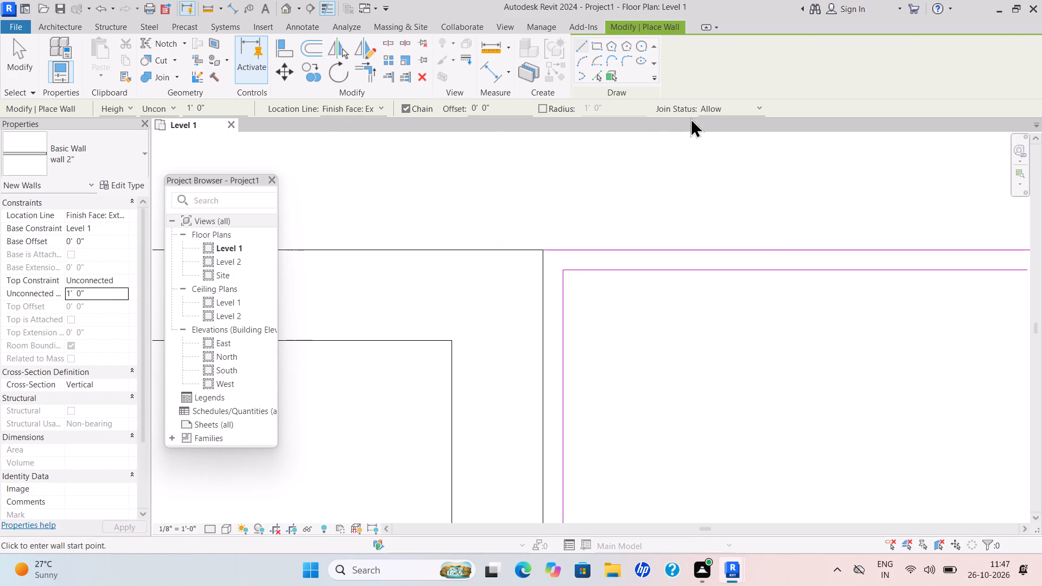
# Draw the upper 2" wall of the KW2 box from the servant room's outer corner outward, about 4'-2" long.
pyautogui.scroll(4, 555, 251)
pyautogui.moveTo(537, 252); pyautogui.dragTo(542, 250)
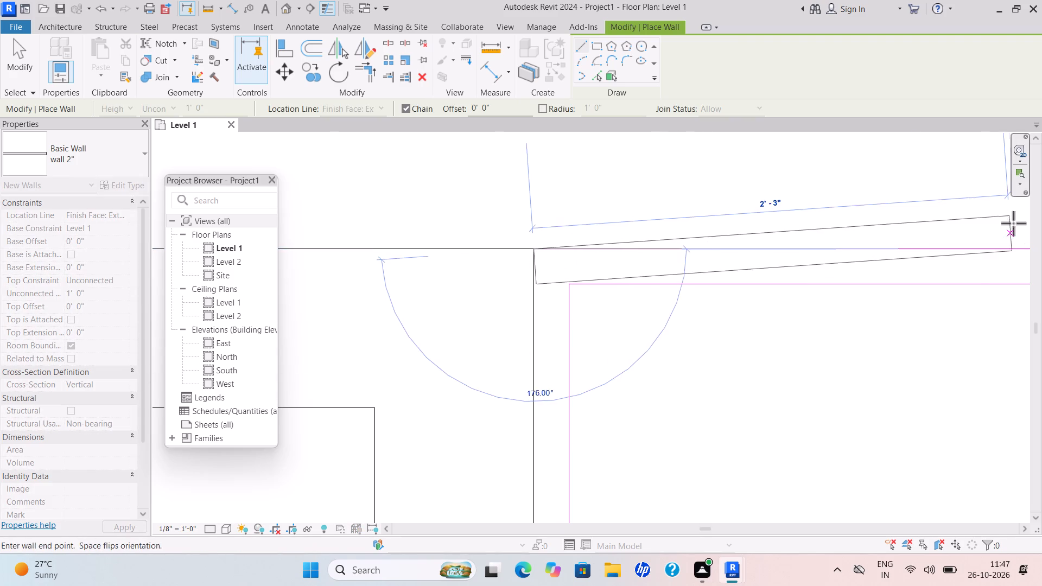
pyautogui.scroll(-2, 1022, 248)
pyautogui.moveTo(1022, 248); pyautogui.dragTo(608, 250, button='middle')
pyautogui.scroll(-2, 692, 248)
pyautogui.moveTo(577, 252); pyautogui.dragTo(566, 252, button='middle')
pyautogui.scroll(5, 816, 247)
pyautogui.scroll(-1, 816, 247)
pyautogui.scroll(1, 816, 247)
pyautogui.moveTo(825, 257); pyautogui.dragTo(825, 262)
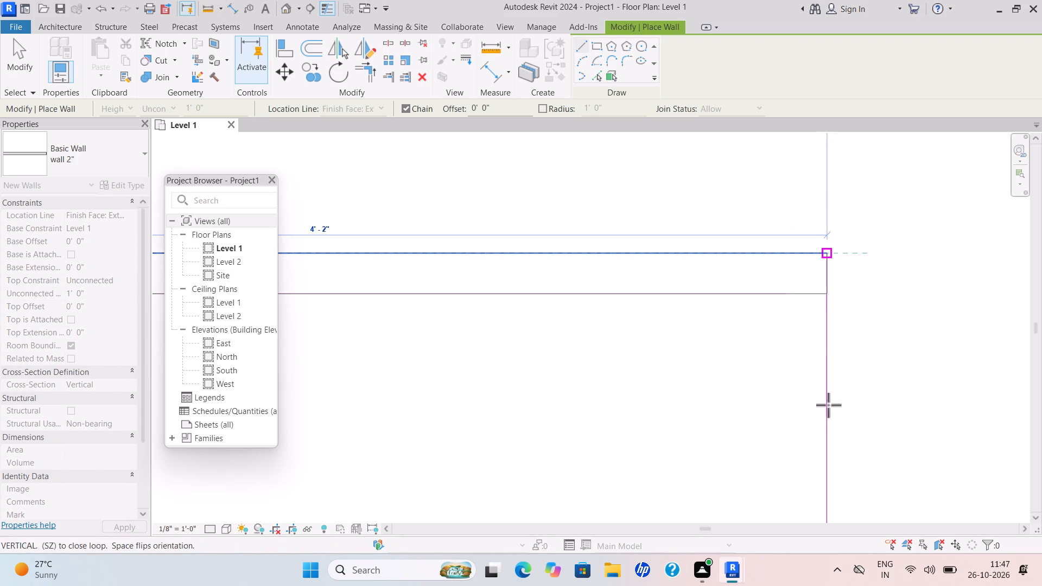
# Continue the 2" wall down the outer side of the KW2 box to the plan's lower outer corner.
pyautogui.scroll(-6, 837, 464)
pyautogui.moveTo(834, 461); pyautogui.dragTo(772, 182, button='middle')
pyautogui.middleClick(772, 179)
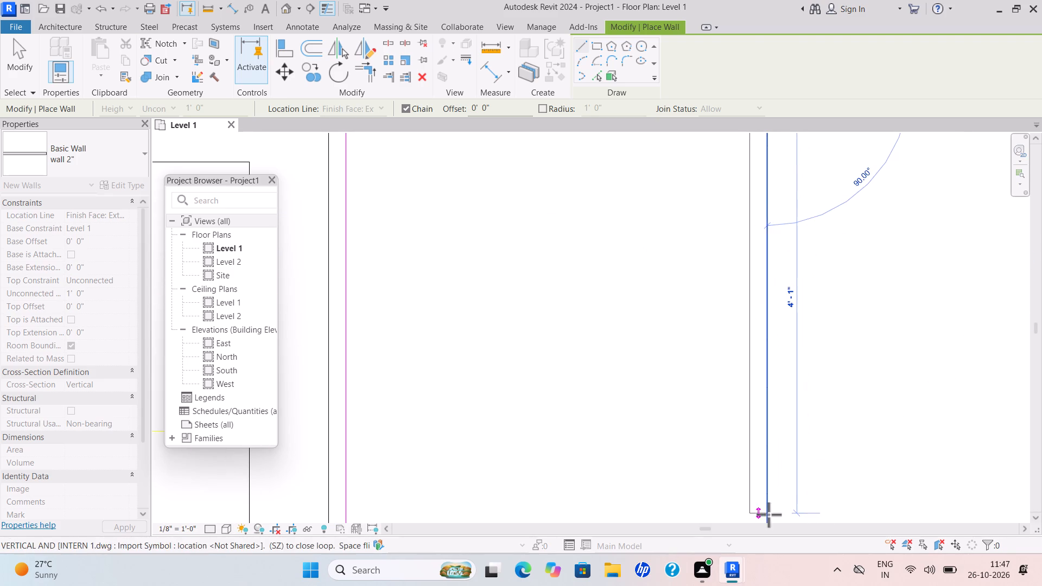
pyautogui.scroll(-5, 768, 514)
pyautogui.moveTo(763, 515); pyautogui.dragTo(741, 148, button='middle')
pyautogui.scroll(-2, 737, 526)
pyautogui.moveTo(733, 525); pyautogui.dragTo(706, 346, button='middle')
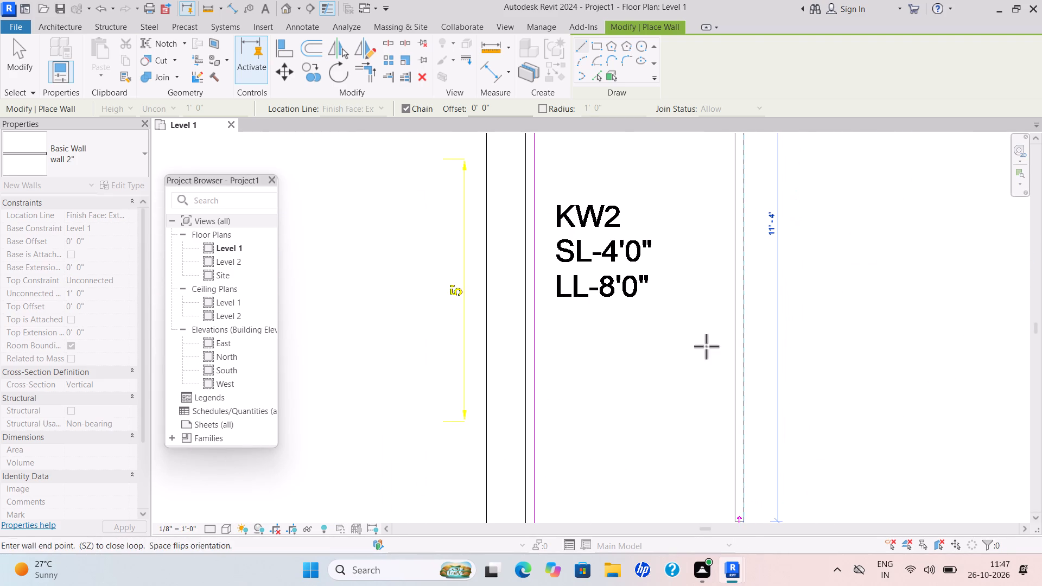
pyautogui.moveTo(706, 346); pyautogui.dragTo(721, 278, button='middle')
pyautogui.scroll(-2, 738, 513)
pyautogui.moveTo(734, 515); pyautogui.dragTo(725, 339, button='middle')
pyautogui.middleClick(725, 325)
pyautogui.scroll(1, 726, 334)
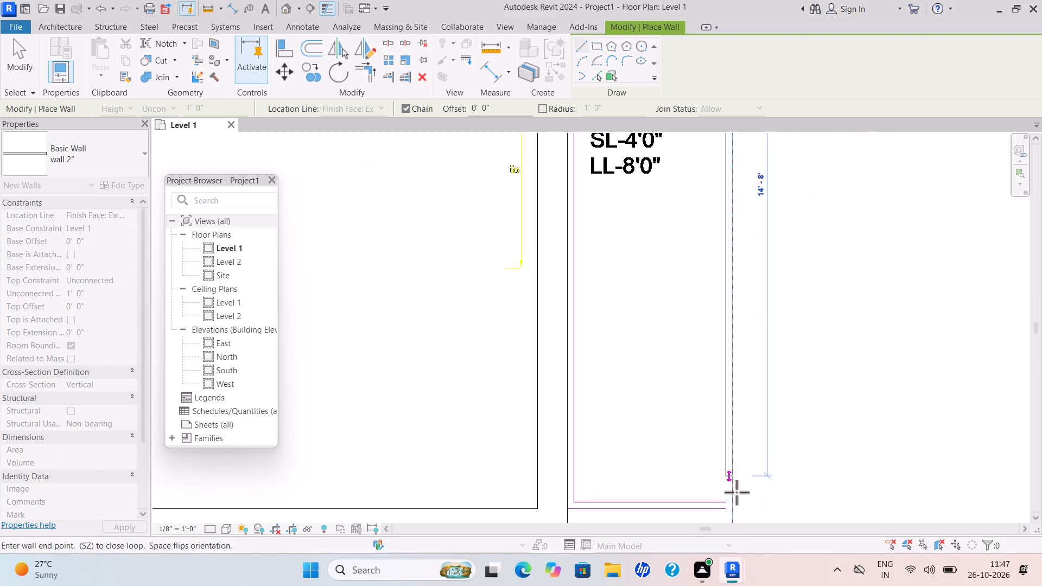
pyautogui.scroll(6, 736, 512)
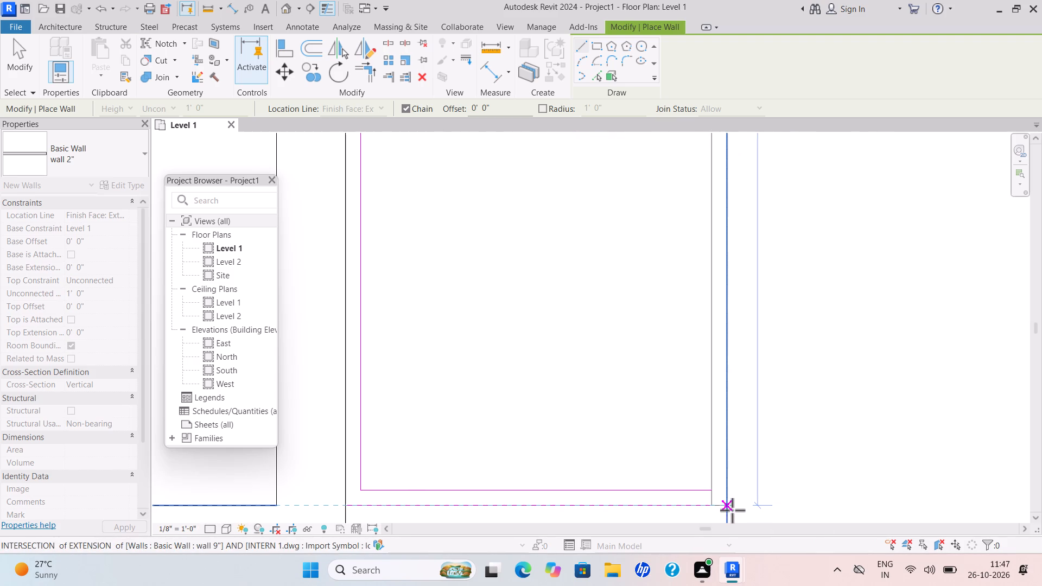
pyautogui.scroll(-1, 733, 509)
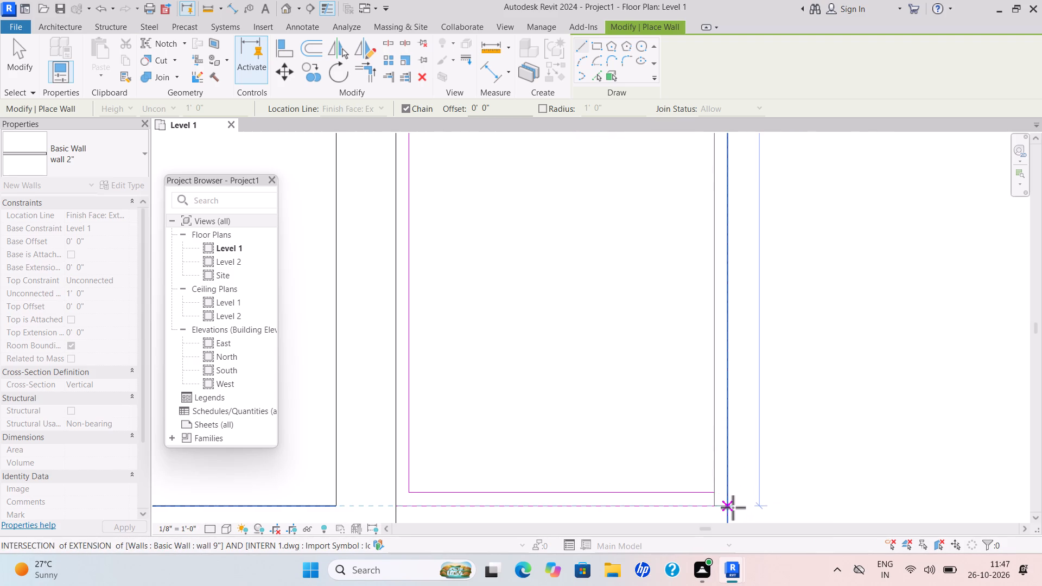
pyautogui.click(733, 507)
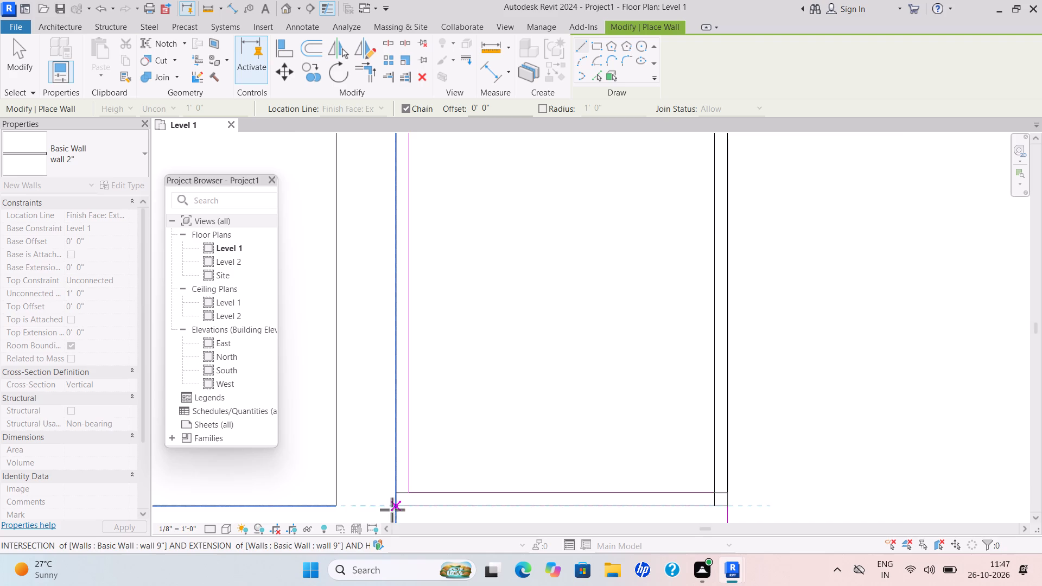
# Run the 2" wall along the lower side of the KW2 box back to the building's exterior wall and end the chain.
pyautogui.scroll(3, 392, 513)
pyautogui.scroll(-1, 390, 515)
pyautogui.scroll(7, 390, 515)
pyautogui.click(414, 484)
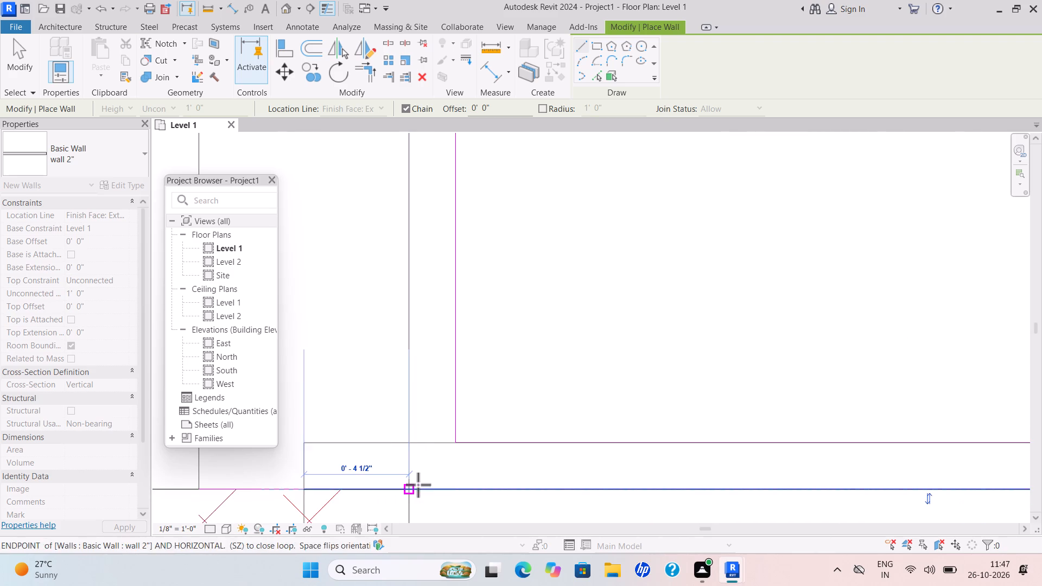
pyautogui.press('Escape')
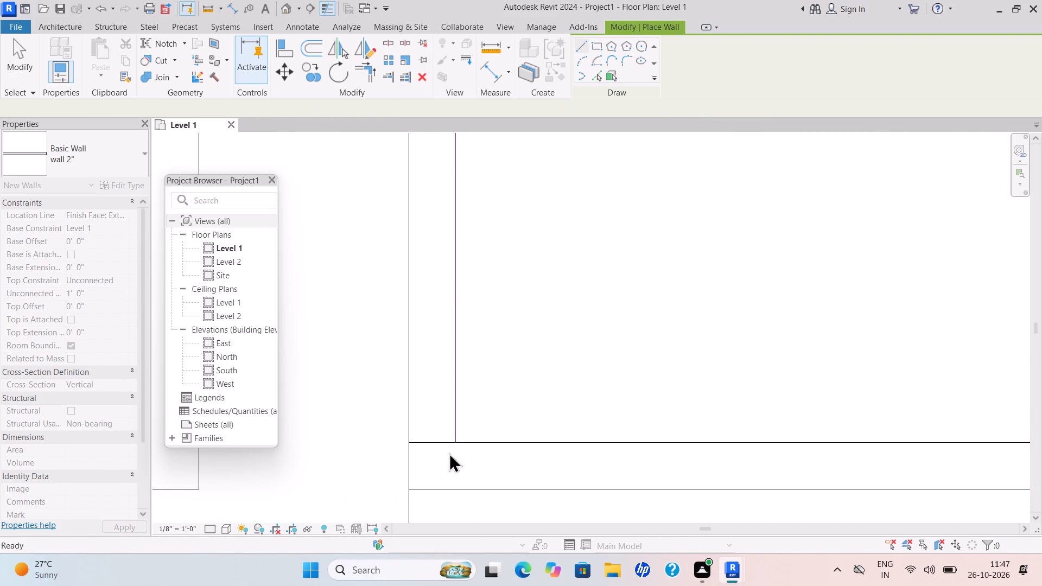
# Close the KW2 box with a 2" wall along the servant room's exterior face, from the lower corner to the upper corner.
pyautogui.moveTo(410, 486); pyautogui.dragTo(411, 479)
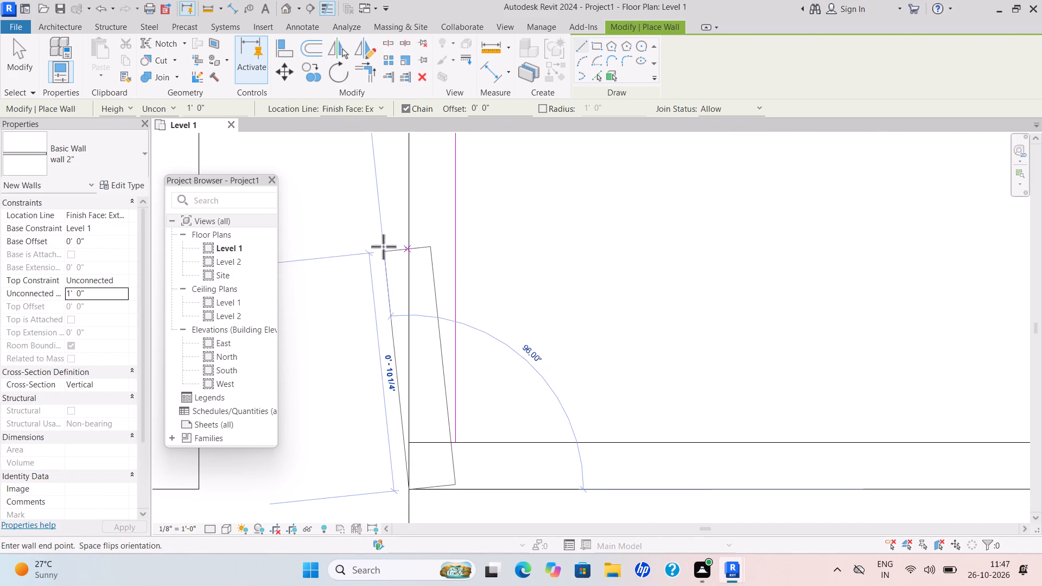
pyautogui.scroll(-9, 412, 215)
pyautogui.moveTo(420, 251); pyautogui.dragTo(465, 426, button='middle')
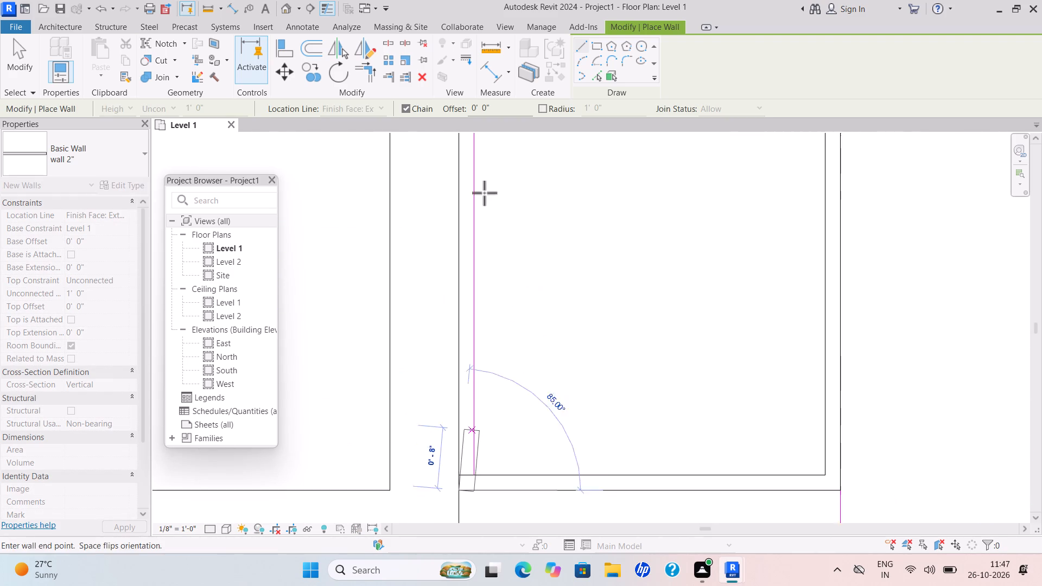
pyautogui.scroll(-3, 479, 194)
pyautogui.moveTo(472, 207); pyautogui.dragTo(496, 394, button='middle')
pyautogui.scroll(-4, 500, 183)
pyautogui.moveTo(501, 189); pyautogui.dragTo(552, 461, button='middle')
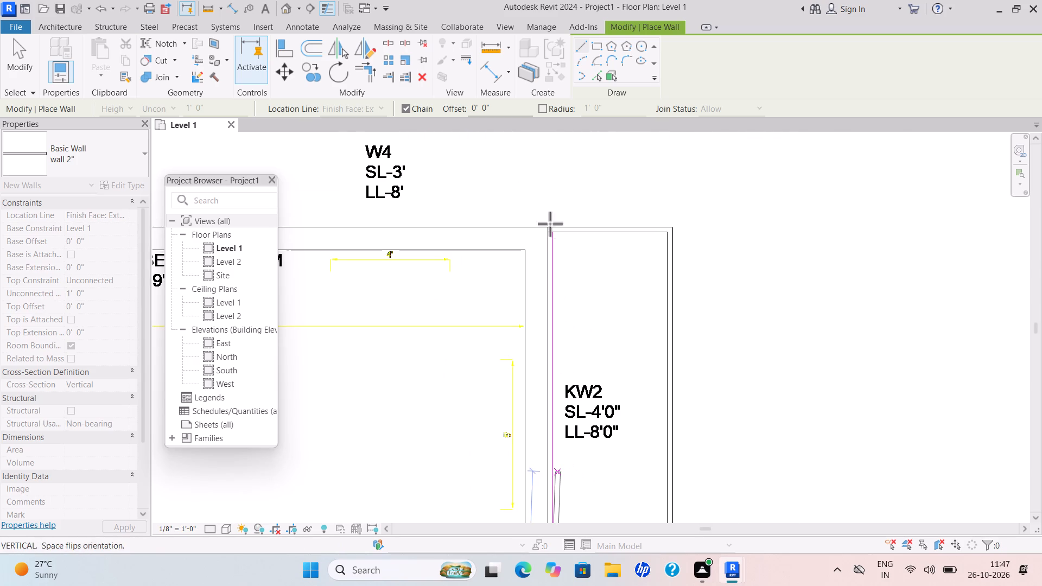
pyautogui.scroll(4, 551, 226)
pyautogui.scroll(-1, 551, 226)
pyautogui.scroll(3, 551, 226)
pyautogui.scroll(-1, 551, 223)
pyautogui.scroll(3, 551, 222)
pyautogui.scroll(-1, 551, 222)
pyautogui.scroll(3, 551, 222)
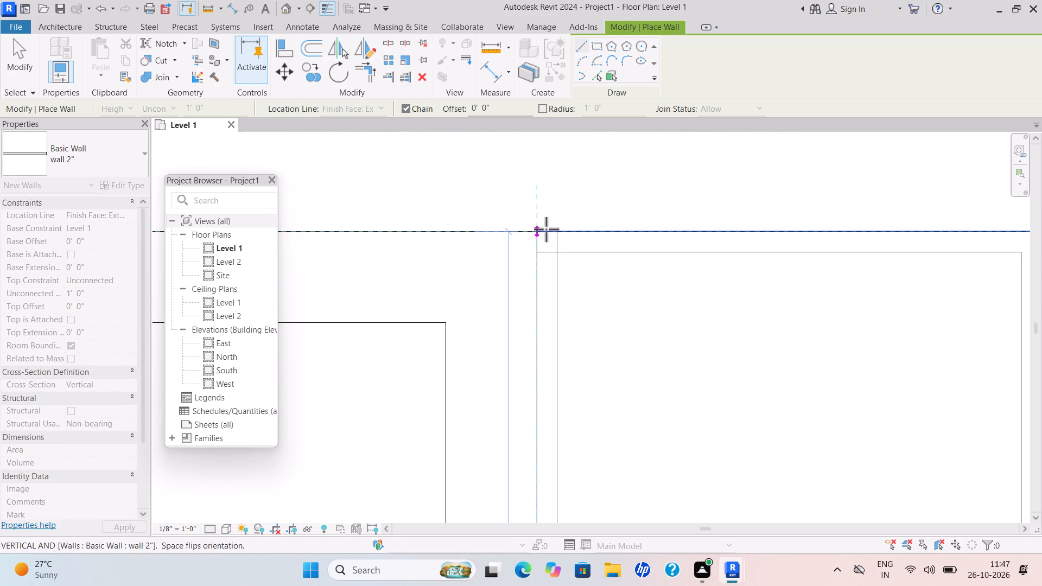
pyautogui.click(543, 230)
pyautogui.press('Escape')
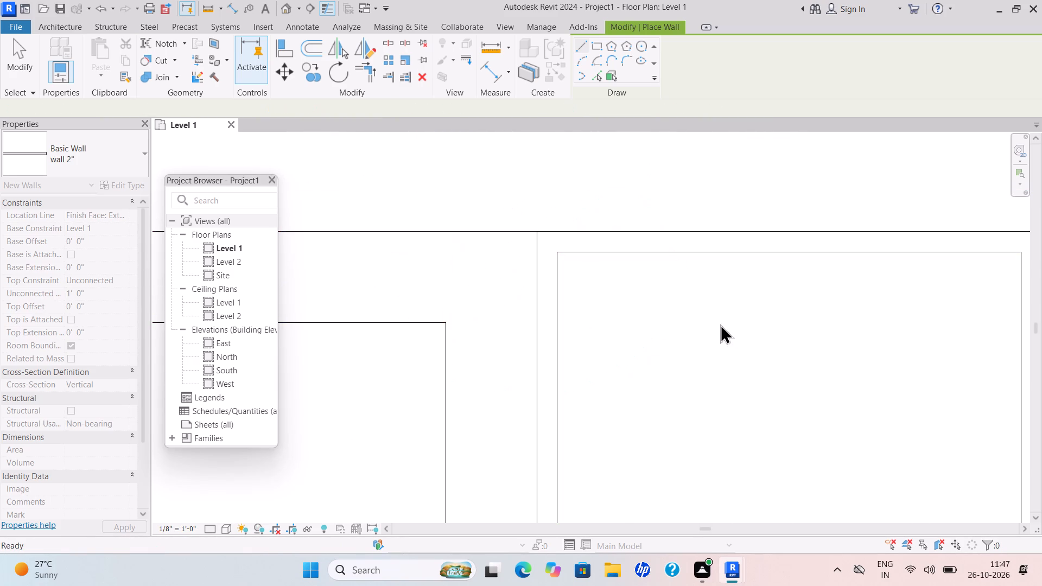
# Draw the upper 2" wall of the box below the MD2 entrance from the building's face outward, about 4'-2" long.
pyautogui.scroll(-3, 693, 356)
pyautogui.scroll(1, 681, 360)
pyautogui.scroll(-11, 676, 352)
pyautogui.moveTo(673, 374); pyautogui.dragTo(609, 161, button='middle')
pyautogui.scroll(-1, 593, 346)
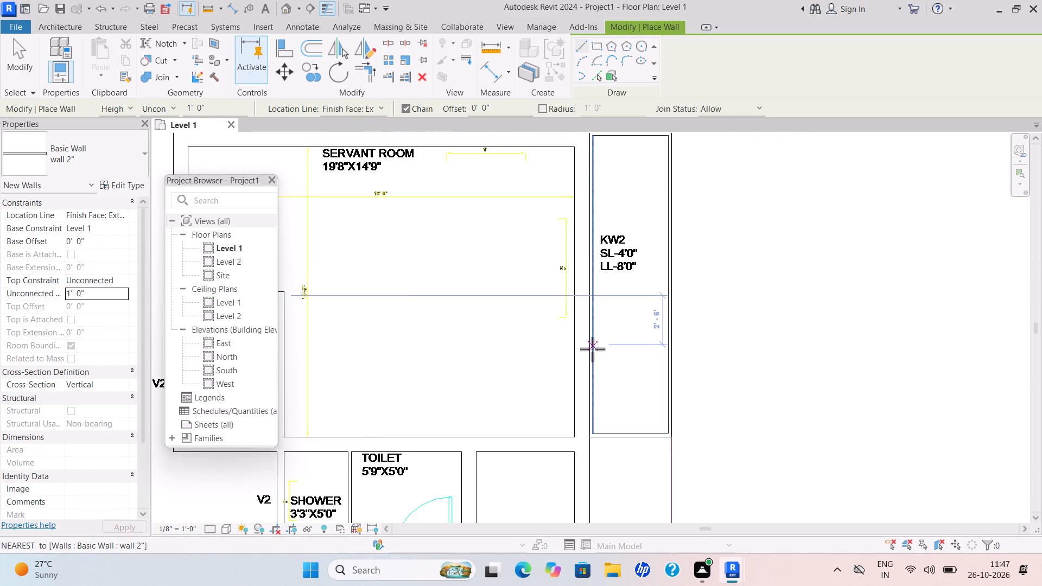
pyautogui.scroll(-3, 592, 349)
pyautogui.moveTo(589, 348); pyautogui.dragTo(562, 277, button='middle')
pyautogui.scroll(1, 564, 288)
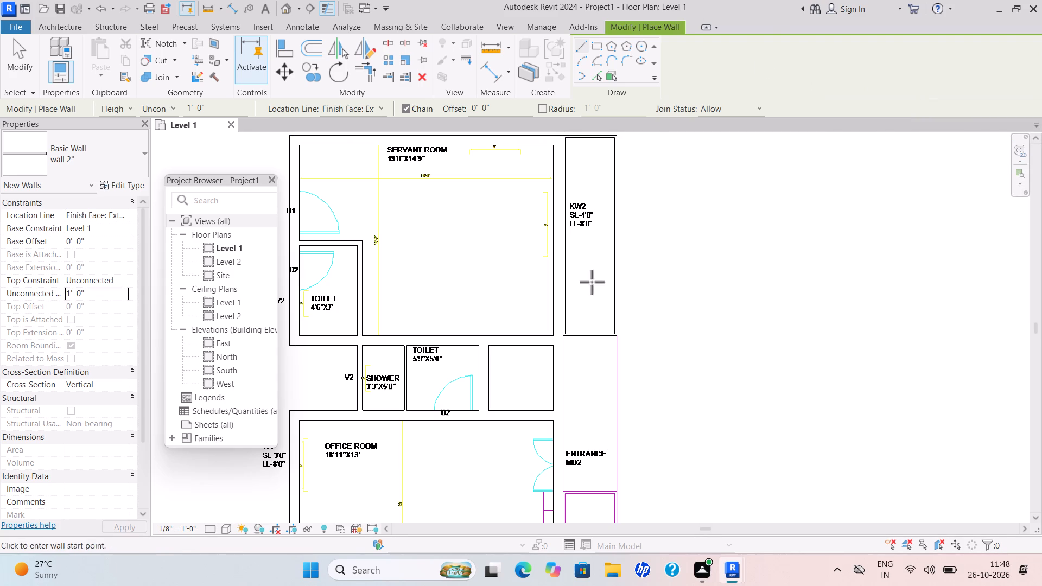
pyautogui.scroll(1, 606, 414)
pyautogui.scroll(-1, 606, 413)
pyautogui.scroll(2, 608, 402)
pyautogui.scroll(4, 621, 325)
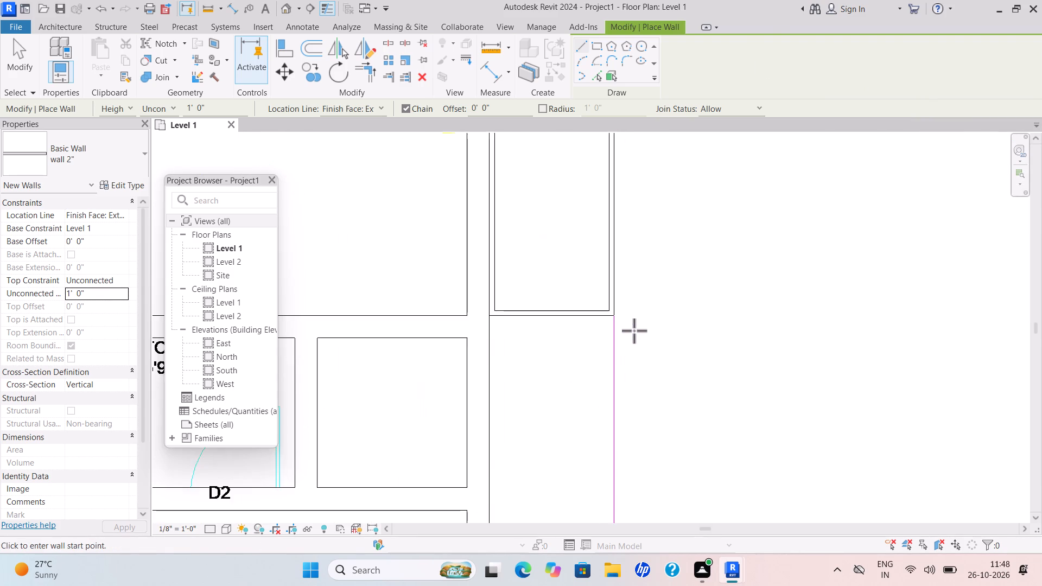
pyautogui.scroll(1, 634, 330)
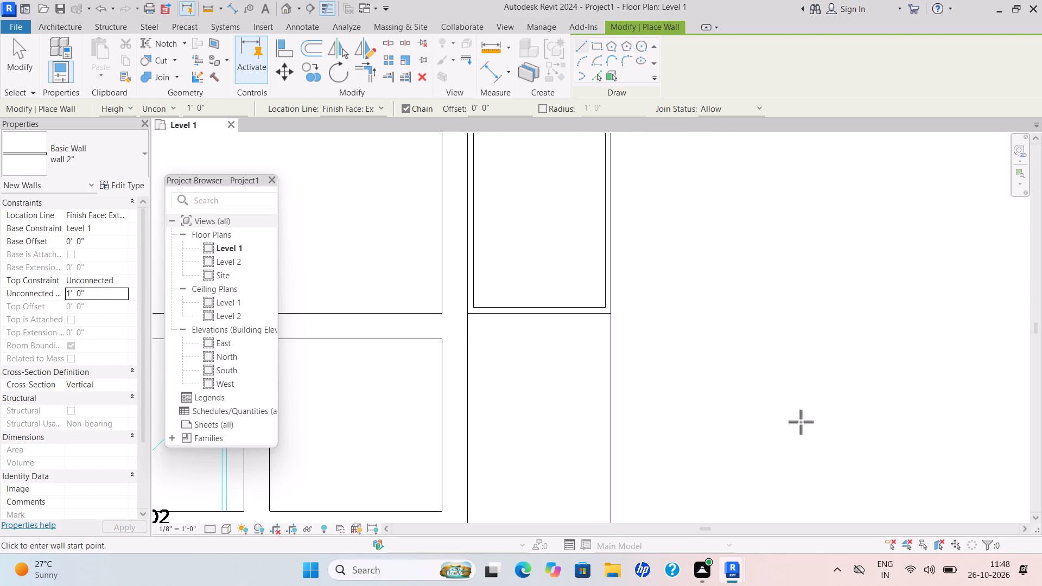
pyautogui.scroll(-2, 560, 351)
pyautogui.scroll(1, 560, 351)
pyautogui.scroll(-3, 560, 351)
pyautogui.moveTo(552, 348); pyautogui.dragTo(531, 205, button='middle')
pyautogui.scroll(2, 517, 429)
pyautogui.moveTo(516, 426); pyautogui.dragTo(514, 408, button='middle')
pyautogui.scroll(9, 515, 422)
pyautogui.click(421, 383)
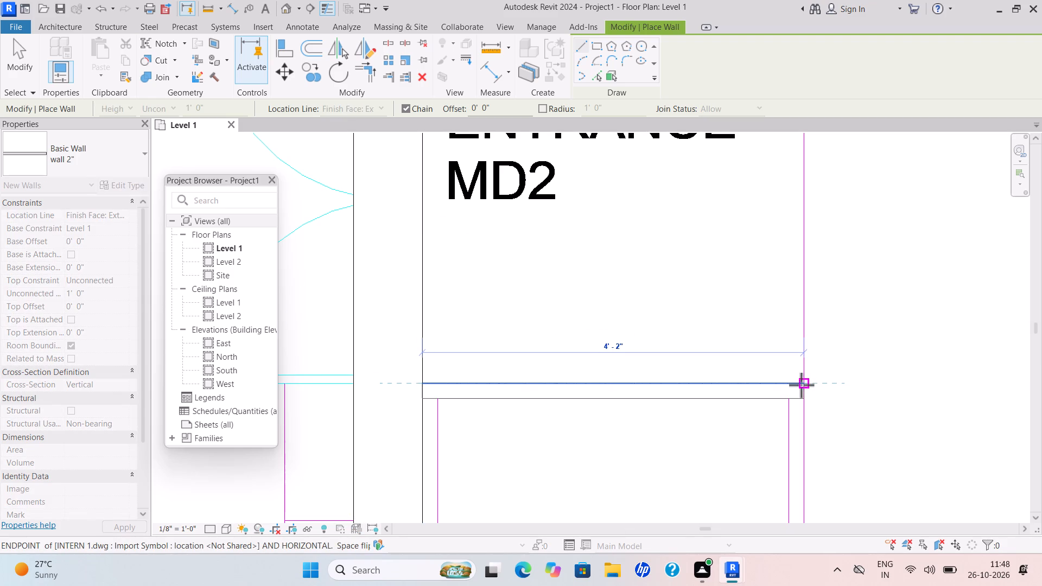
pyautogui.scroll(5, 799, 385)
pyautogui.scroll(-3, 799, 385)
pyautogui.moveTo(799, 385); pyautogui.dragTo(812, 266, button='middle')
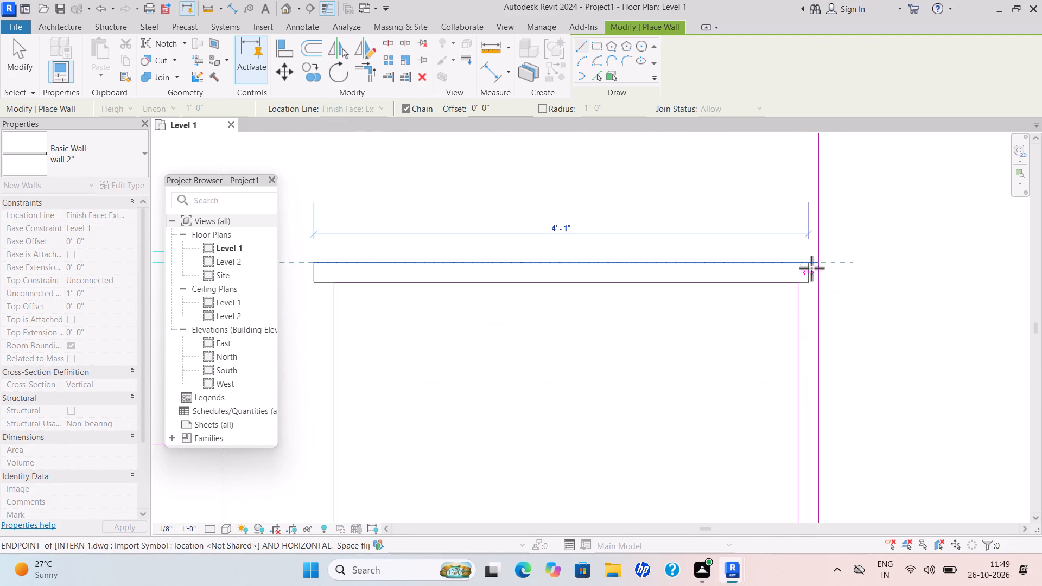
pyautogui.moveTo(821, 265); pyautogui.dragTo(818, 285)
# Continue the 2" wall down the outer side of the box below the entrance to its lower outer corner.
pyautogui.scroll(-2, 814, 436)
pyautogui.scroll(1, 814, 437)
pyautogui.scroll(-3, 816, 434)
pyautogui.moveTo(827, 371); pyautogui.dragTo(799, 154, button='middle')
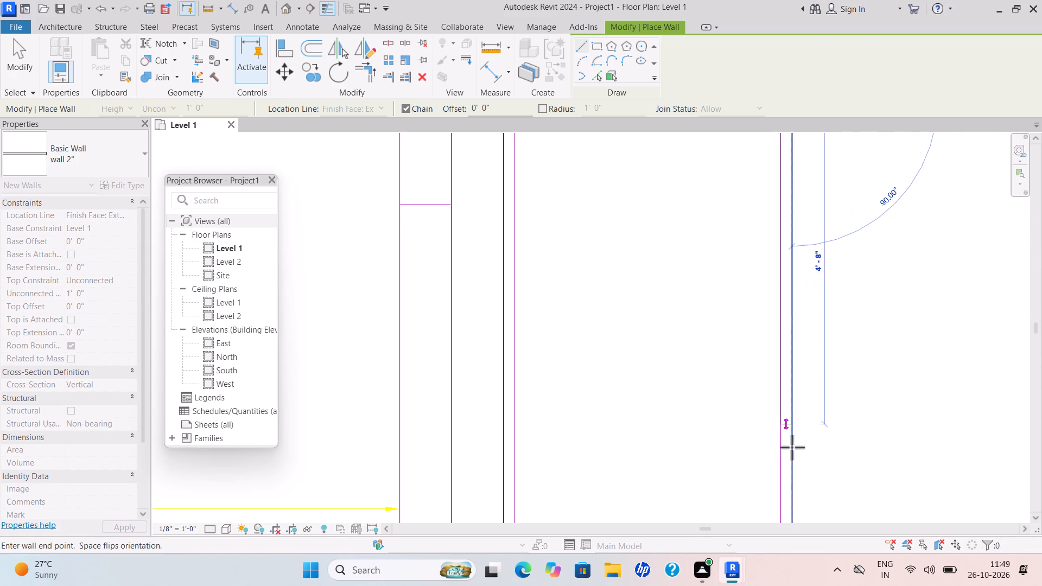
pyautogui.scroll(-4, 794, 494)
pyautogui.moveTo(790, 487); pyautogui.dragTo(848, 168, button='middle')
pyautogui.scroll(1, 800, 431)
pyautogui.scroll(-2, 815, 317)
pyautogui.scroll(7, 860, 253)
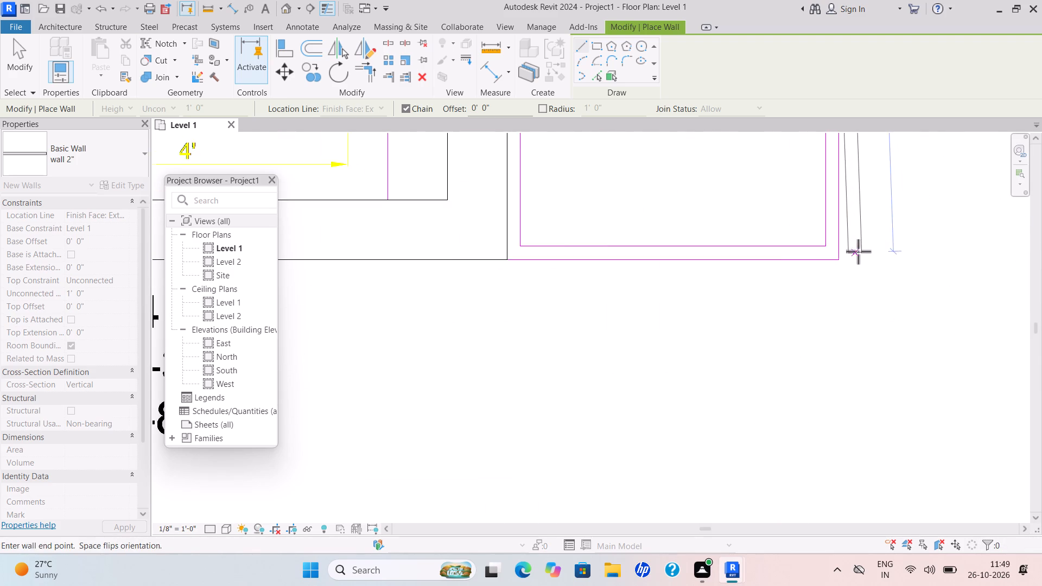
pyautogui.scroll(2, 858, 251)
pyautogui.scroll(-1, 857, 255)
pyautogui.scroll(3, 855, 257)
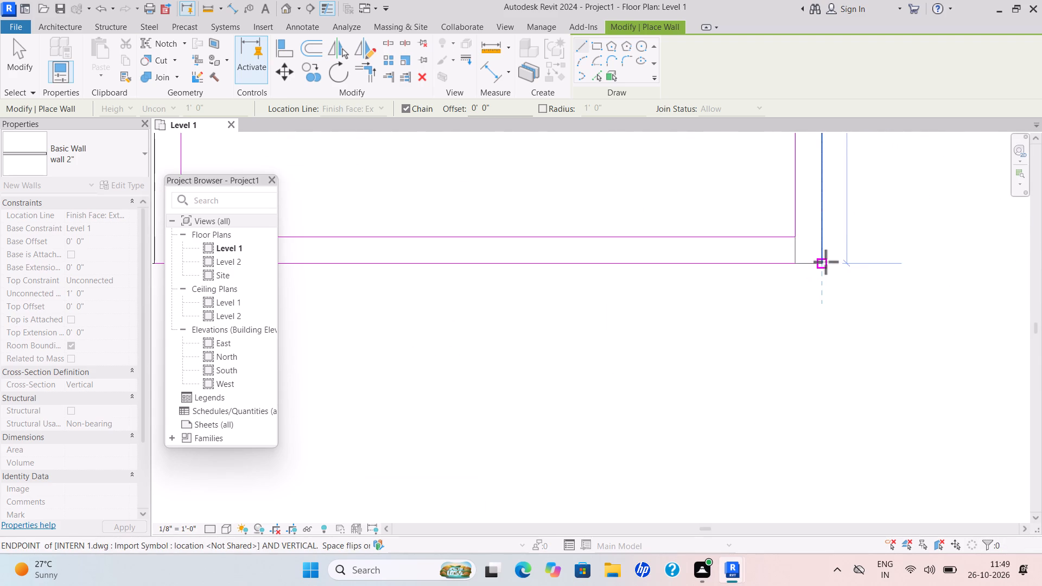
pyautogui.click(825, 261)
# Run the 2" wall along the lower side of the box back to the building's exterior corner and end the chain.
pyautogui.scroll(-4, 493, 263)
pyautogui.moveTo(516, 260); pyautogui.dragTo(833, 269, button='middle')
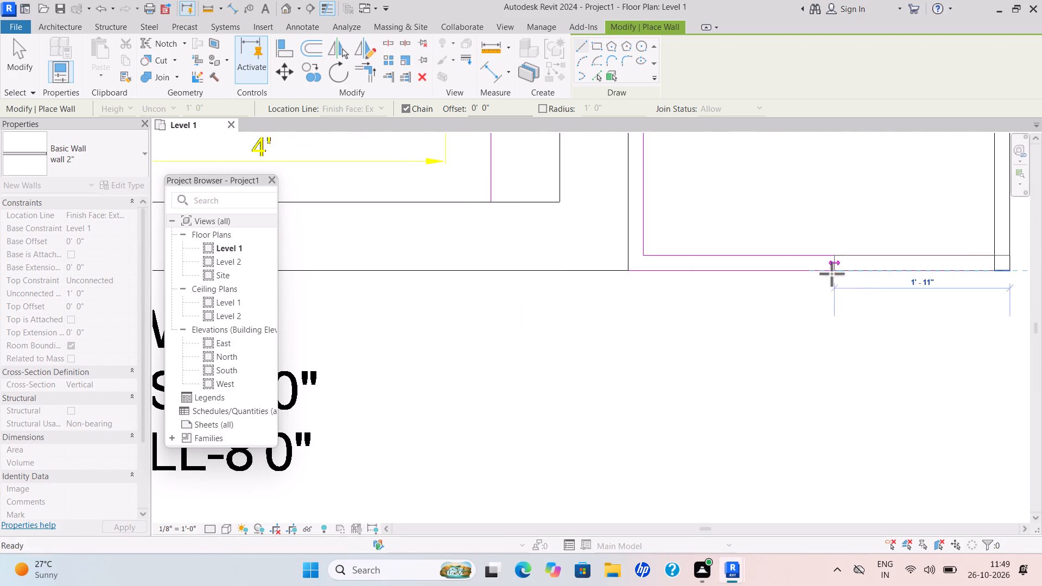
pyautogui.click(631, 267)
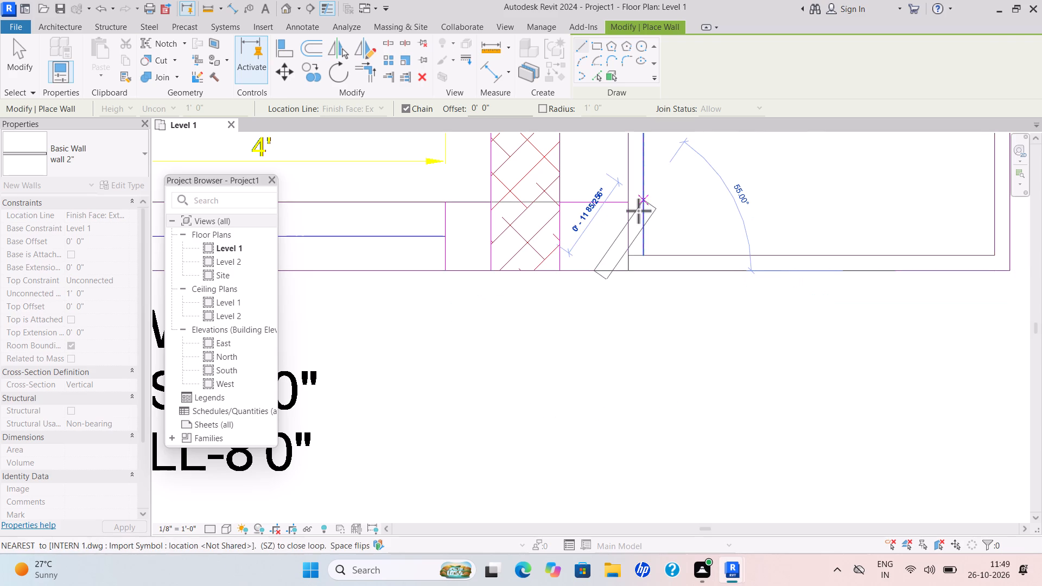
pyautogui.press('Escape')
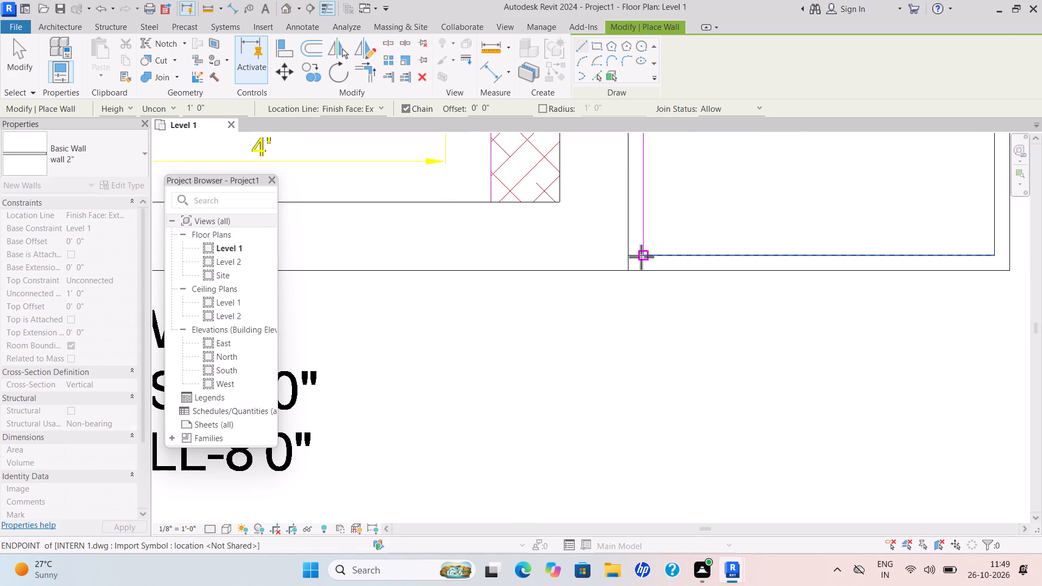
# Close the box below the MD2 entrance with a 2" wall along the building's exterior face, from the lower corner to the upper corner.
pyautogui.scroll(1, 641, 258)
pyautogui.scroll(-1, 641, 258)
pyautogui.scroll(1, 641, 258)
pyautogui.scroll(-1, 641, 258)
pyautogui.scroll(5, 641, 258)
pyautogui.click(647, 254)
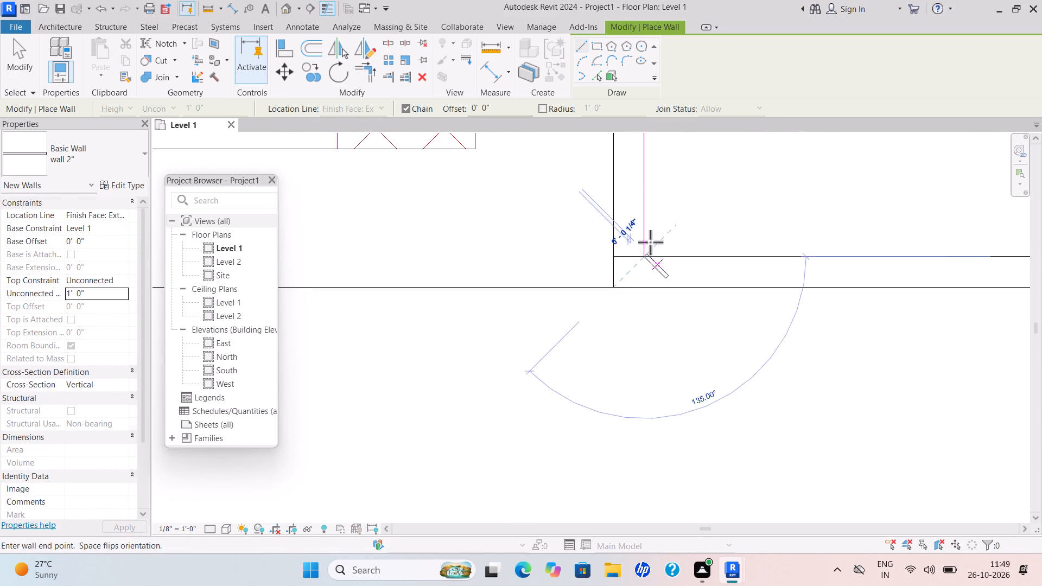
pyautogui.press('space')
pyautogui.scroll(-2, 646, 184)
pyautogui.moveTo(646, 184); pyautogui.dragTo(624, 377, button='middle')
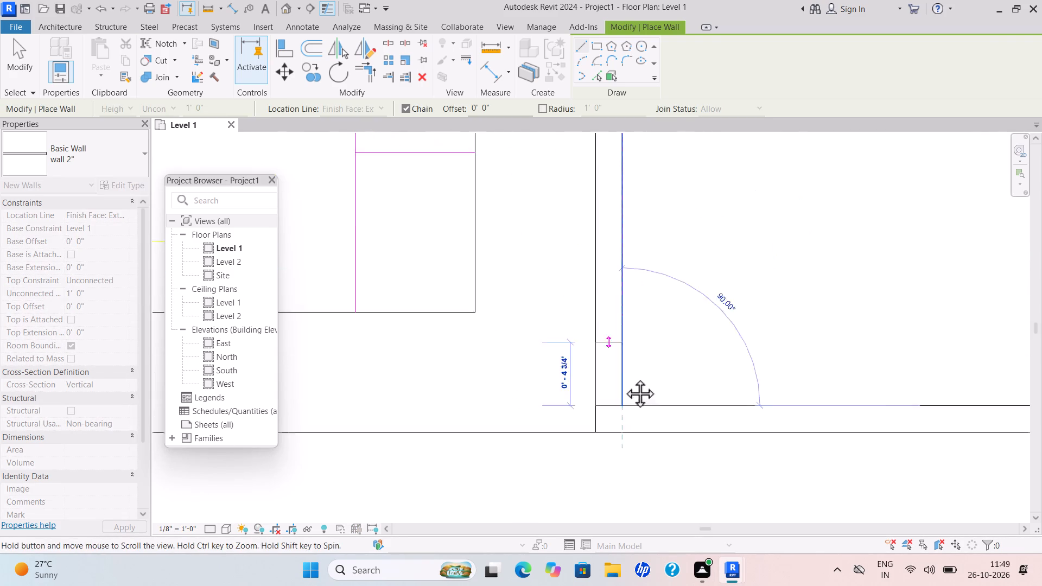
pyautogui.scroll(-1, 624, 377)
pyautogui.moveTo(624, 377); pyautogui.dragTo(626, 434, button='middle')
pyautogui.scroll(-4, 624, 184)
pyautogui.moveTo(623, 185); pyautogui.dragTo(617, 358, button='middle')
pyautogui.moveTo(594, 224); pyautogui.dragTo(585, 253, button='middle')
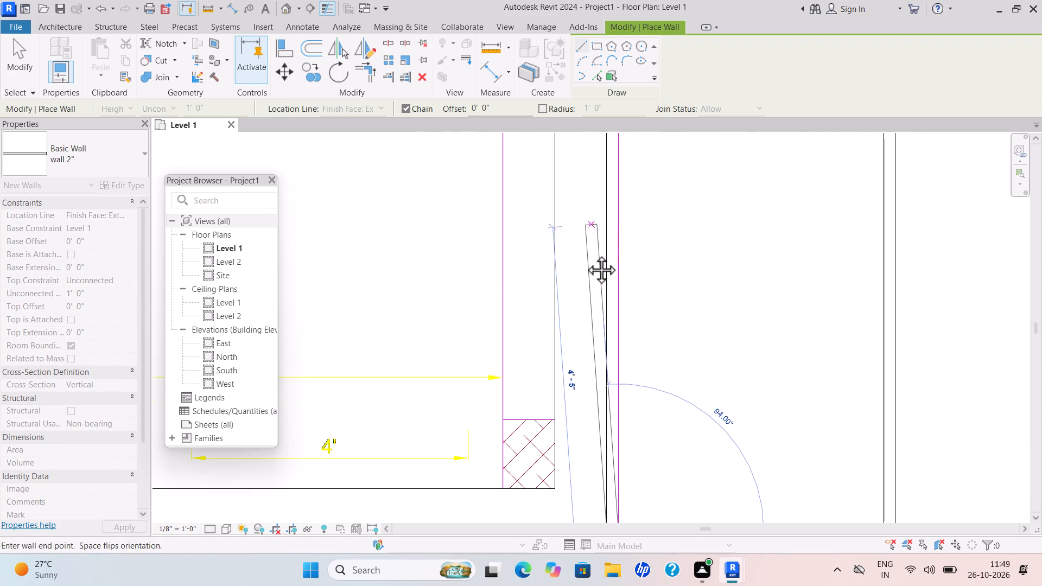
pyautogui.moveTo(585, 253); pyautogui.dragTo(563, 359, button='middle')
pyautogui.scroll(-2, 566, 311)
pyautogui.scroll(1, 563, 359)
pyautogui.scroll(-1, 583, 140)
pyautogui.scroll(1, 583, 140)
pyautogui.scroll(-2, 583, 140)
pyautogui.scroll(2, 583, 140)
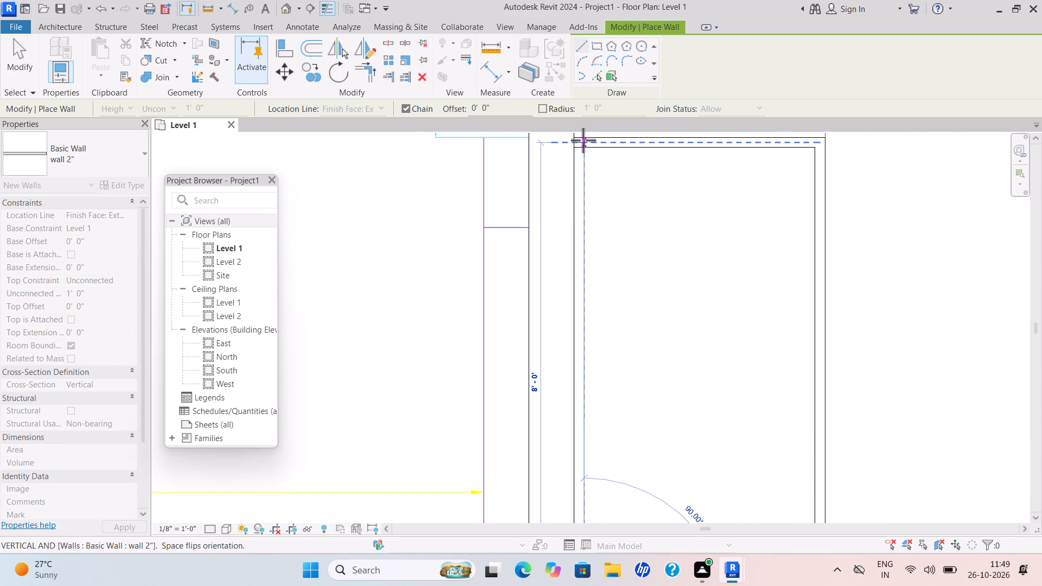
pyautogui.scroll(5, 583, 140)
pyautogui.scroll(-1, 584, 144)
pyautogui.scroll(1, 585, 144)
pyautogui.scroll(-2, 585, 144)
pyautogui.scroll(2, 587, 146)
pyautogui.scroll(-1, 589, 146)
pyautogui.scroll(8, 589, 146)
pyautogui.scroll(-1, 583, 160)
pyautogui.scroll(2, 583, 160)
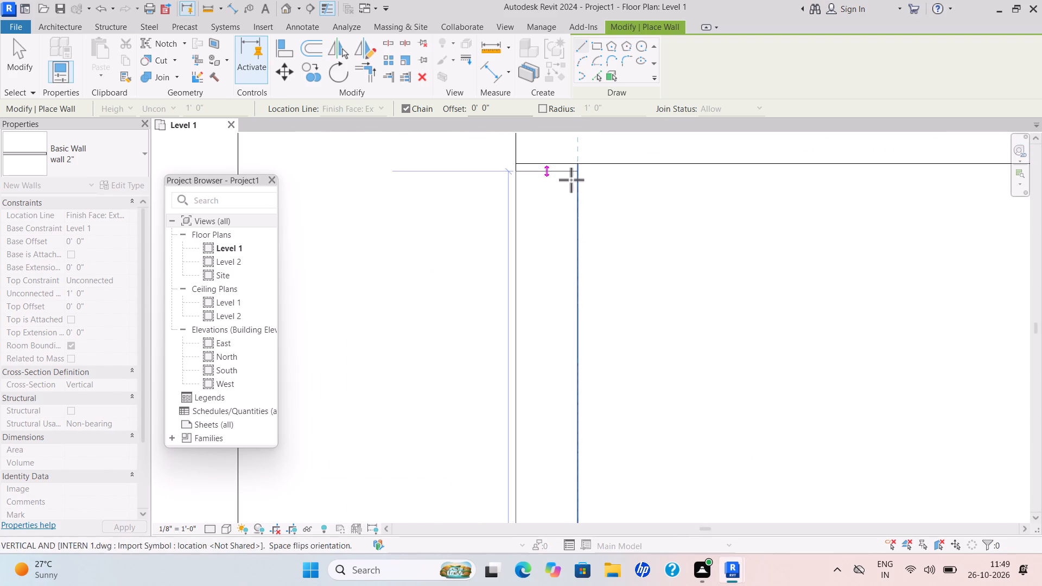
pyautogui.click(576, 167)
pyautogui.press('Escape')
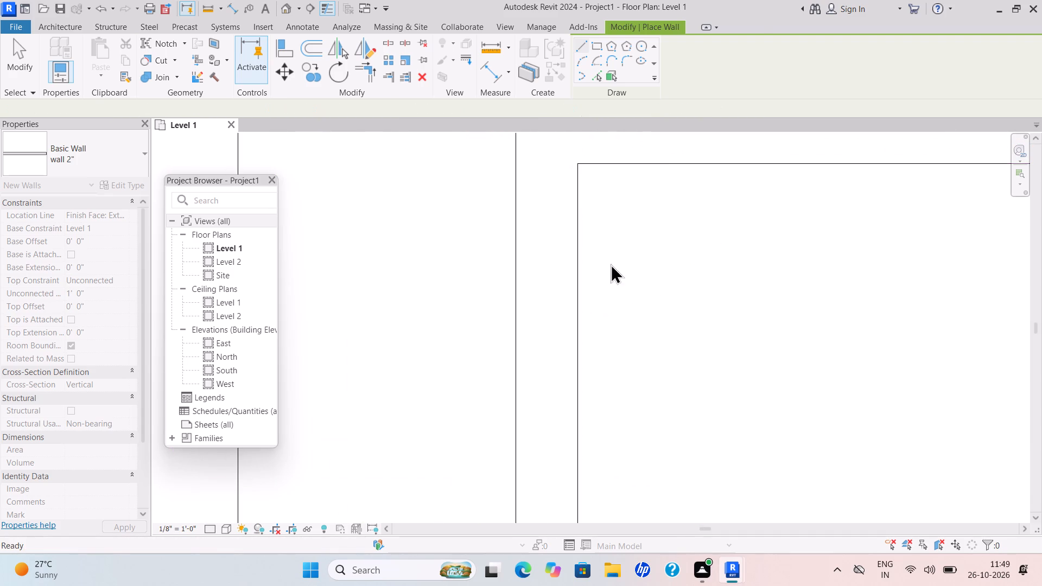
pyautogui.scroll(-7, 612, 274)
pyautogui.scroll(1, 610, 282)
pyautogui.scroll(-2, 612, 284)
pyautogui.scroll(1, 610, 286)
pyautogui.scroll(-1, 607, 286)
pyautogui.scroll(1, 608, 286)
pyautogui.scroll(-8, 608, 286)
pyautogui.moveTo(607, 284); pyautogui.dragTo(615, 196, button='middle')
pyautogui.scroll(1, 606, 275)
pyautogui.scroll(-2, 605, 277)
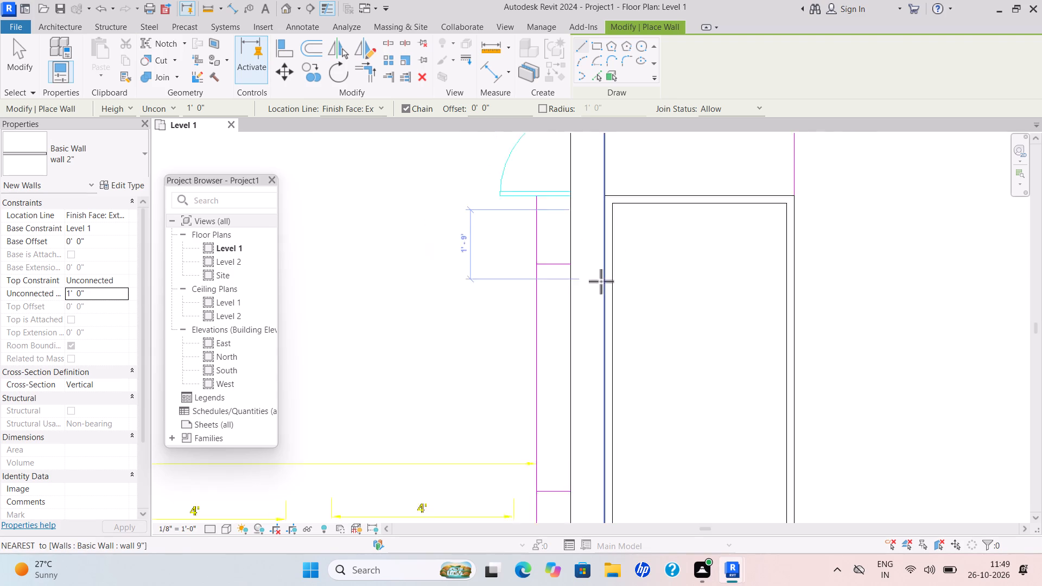
pyautogui.scroll(-3, 601, 281)
pyautogui.scroll(-6, 634, 363)
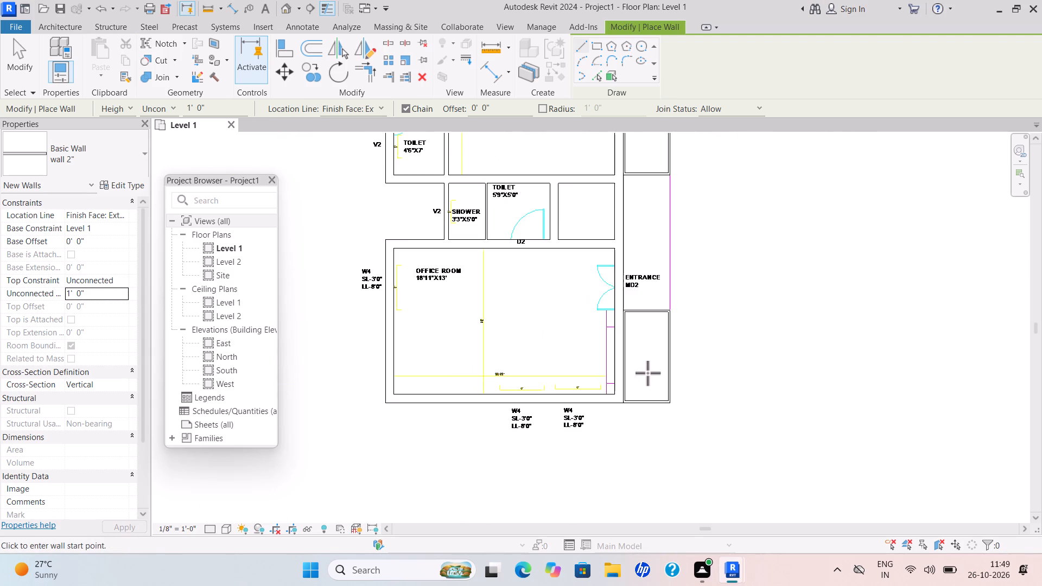
pyautogui.scroll(-2, 649, 371)
pyautogui.moveTo(649, 372); pyautogui.dragTo(638, 432, button='middle')
pyautogui.press('Escape')
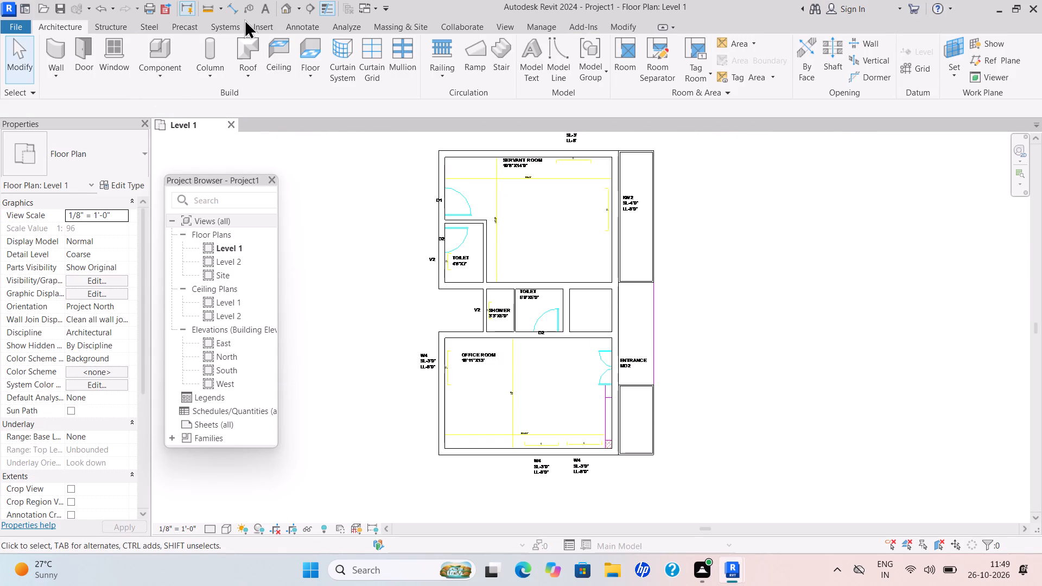
# Show the model in the default 3D view with the Shaded visual style and the low box walls in close view.
pyautogui.click(288, 9)
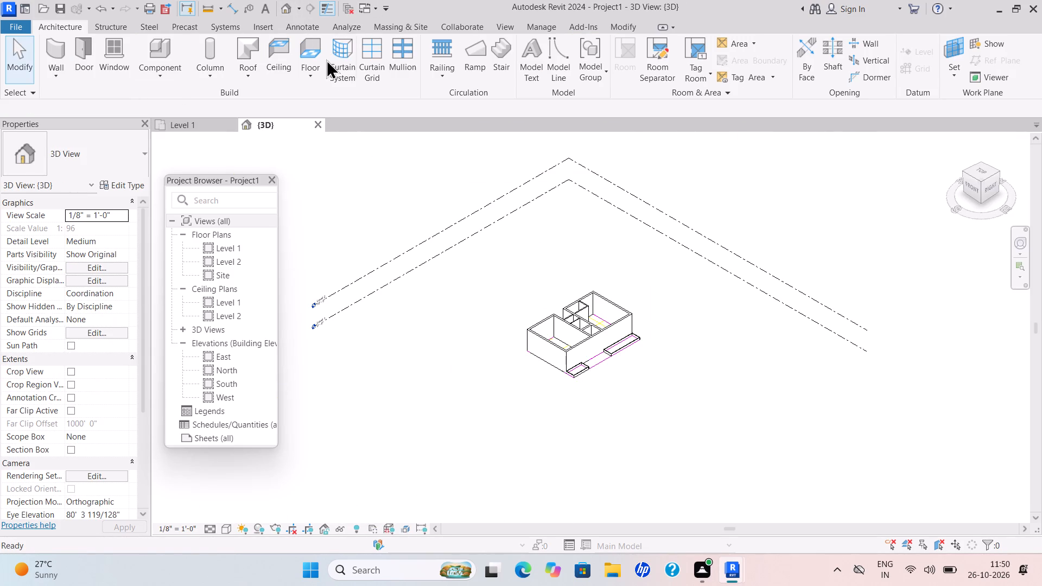
pyautogui.press('Escape')
pyautogui.scroll(2, 598, 355)
pyautogui.scroll(-1, 599, 354)
pyautogui.scroll(1, 600, 353)
pyautogui.scroll(-1, 605, 350)
pyautogui.scroll(5, 611, 346)
pyautogui.press('Escape')
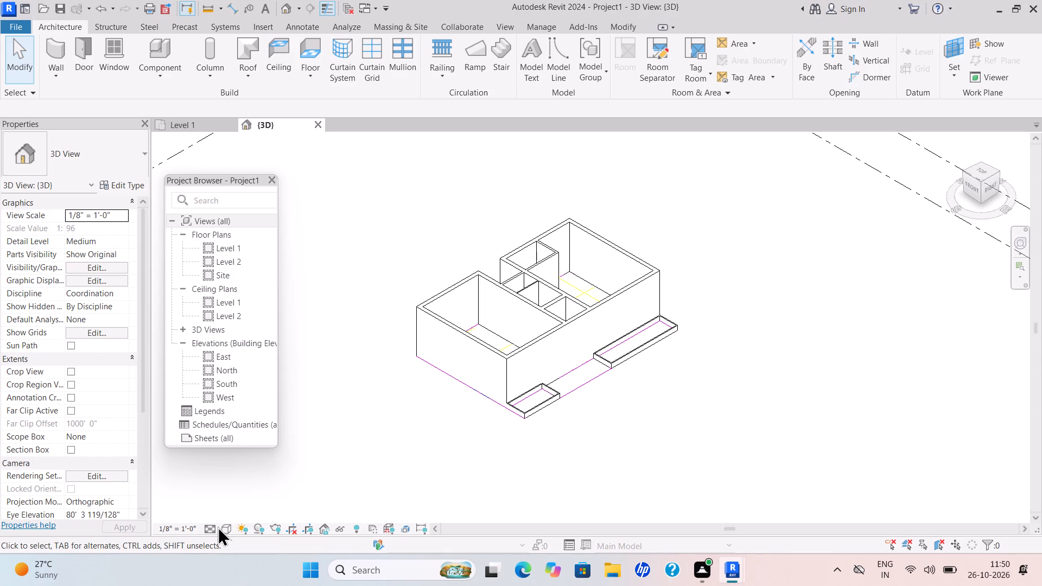
pyautogui.click(224, 526)
pyautogui.click(283, 474)
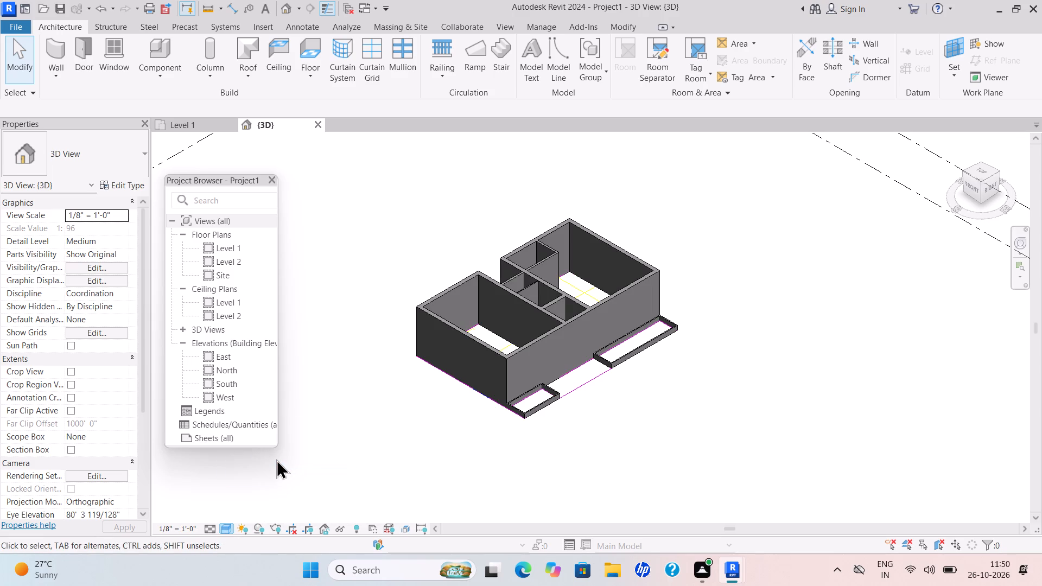
pyautogui.press('Escape')
pyautogui.scroll(1, 432, 385)
pyautogui.scroll(-1, 426, 388)
pyautogui.scroll(7, 426, 388)
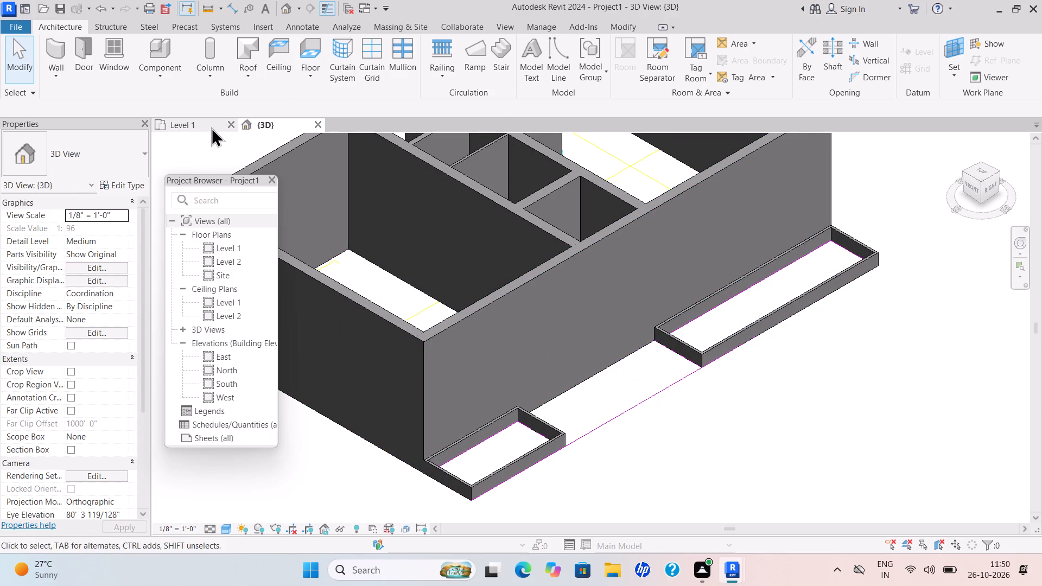
# Return to the Level 1 floor plan and set its visual style to Wireframe.
pyautogui.click(211, 127)
pyautogui.scroll(4, 609, 373)
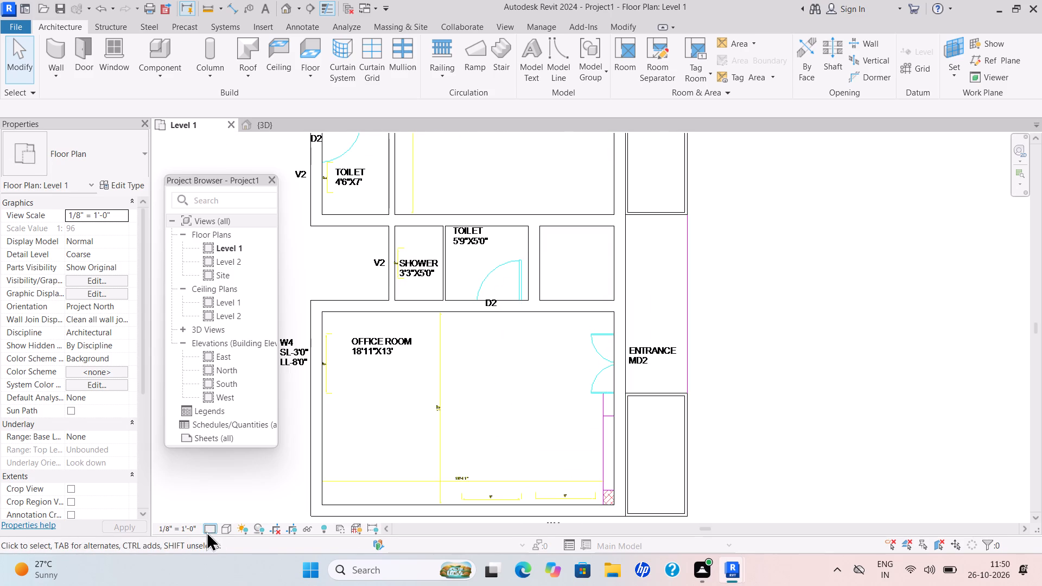
pyautogui.click(219, 526)
pyautogui.moveTo(287, 450); pyautogui.dragTo(295, 445)
pyautogui.scroll(3, 485, 367)
pyautogui.scroll(-4, 486, 369)
pyautogui.moveTo(486, 370); pyautogui.dragTo(499, 352, button='middle')
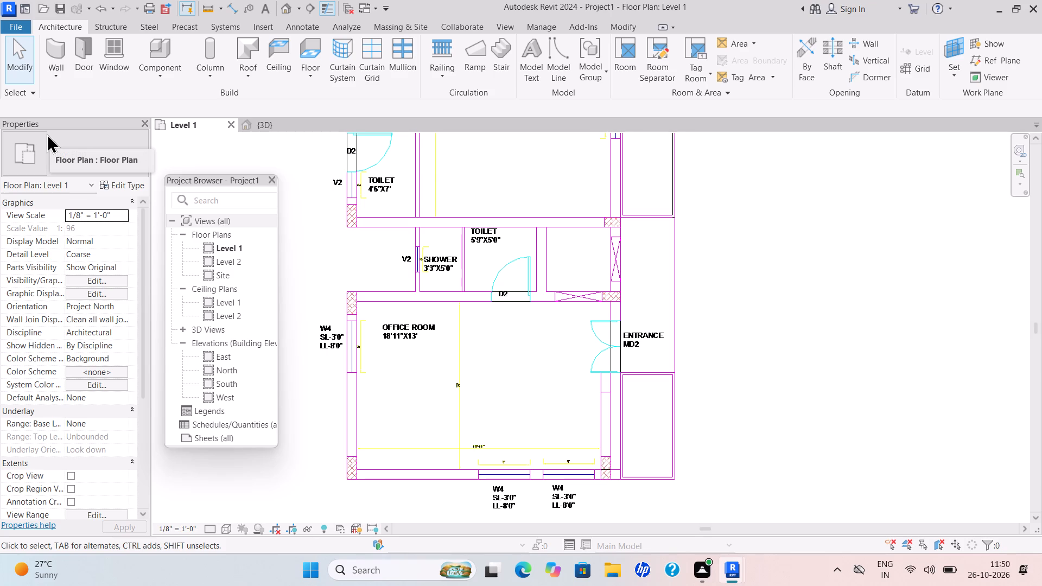
# Start the Window command for placing windows in the Level 1 plan.
pyautogui.click(115, 68)
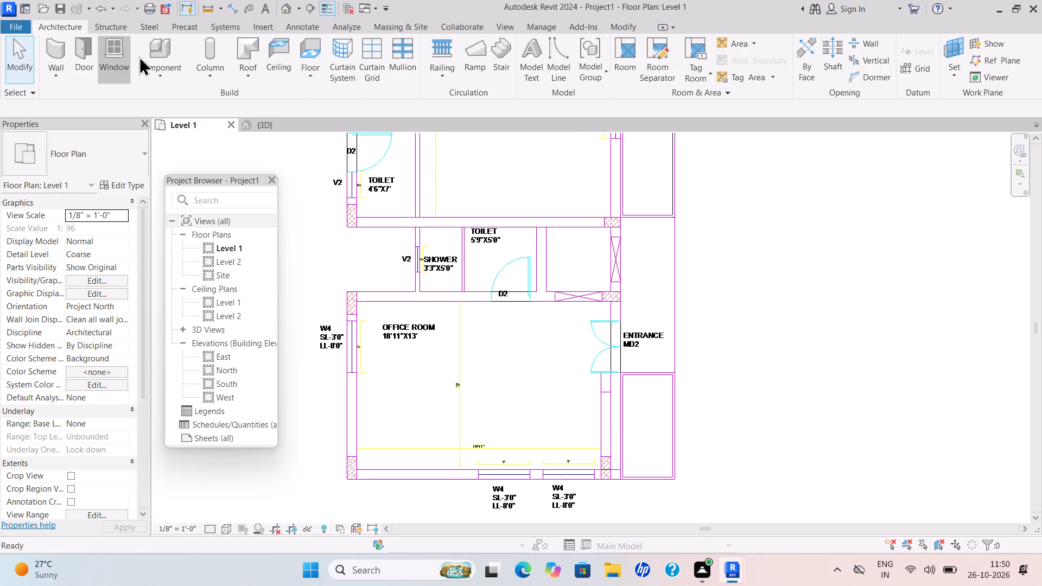
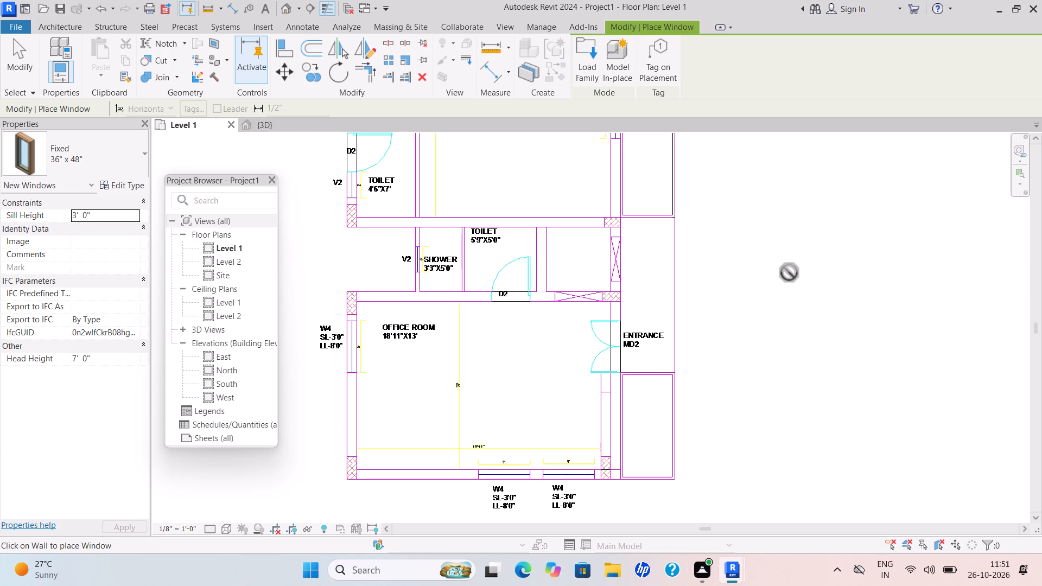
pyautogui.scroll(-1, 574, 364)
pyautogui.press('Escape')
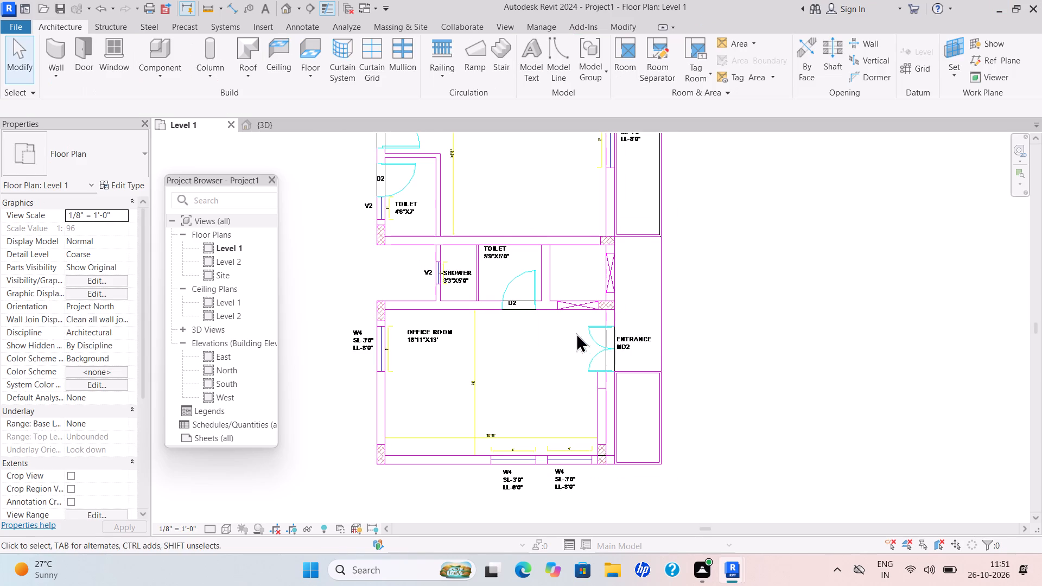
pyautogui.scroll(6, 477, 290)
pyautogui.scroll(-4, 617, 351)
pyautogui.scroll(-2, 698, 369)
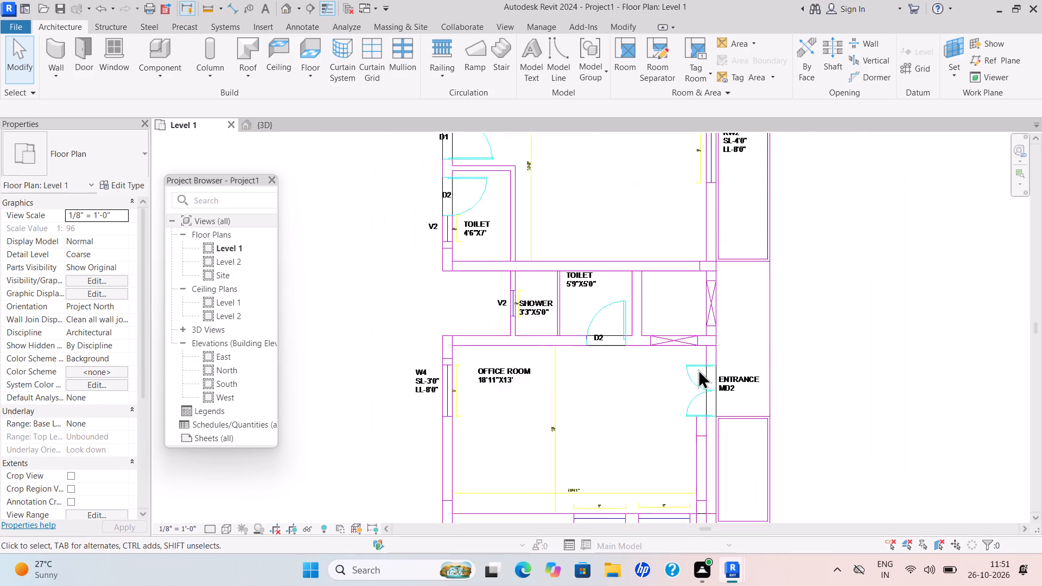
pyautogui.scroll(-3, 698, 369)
# For window placement, choose the Window-Casement-Double 34" x 36" type and duplicate it as a new window type.
pyautogui.click(110, 55)
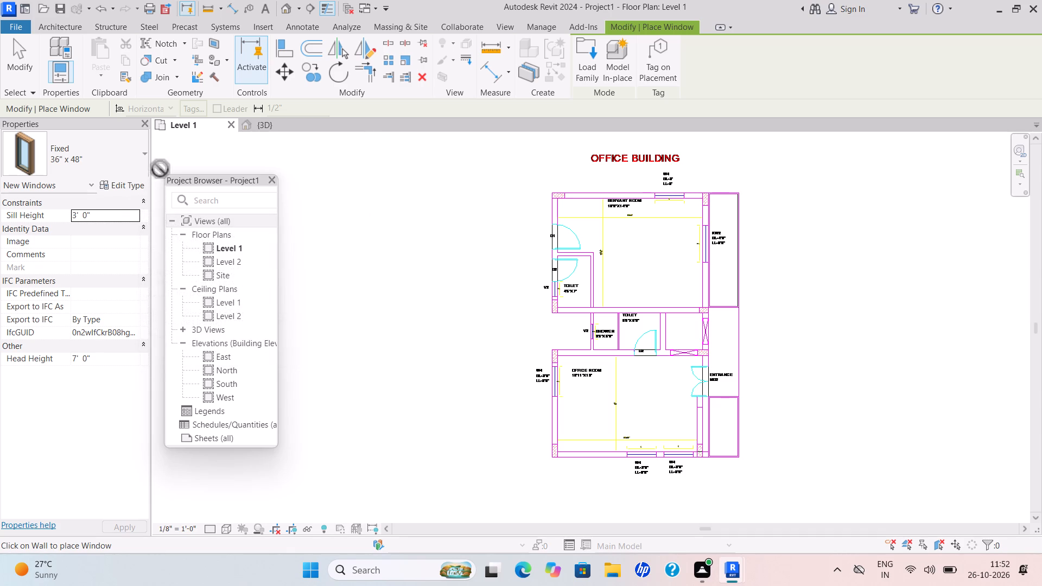
pyautogui.click(141, 151)
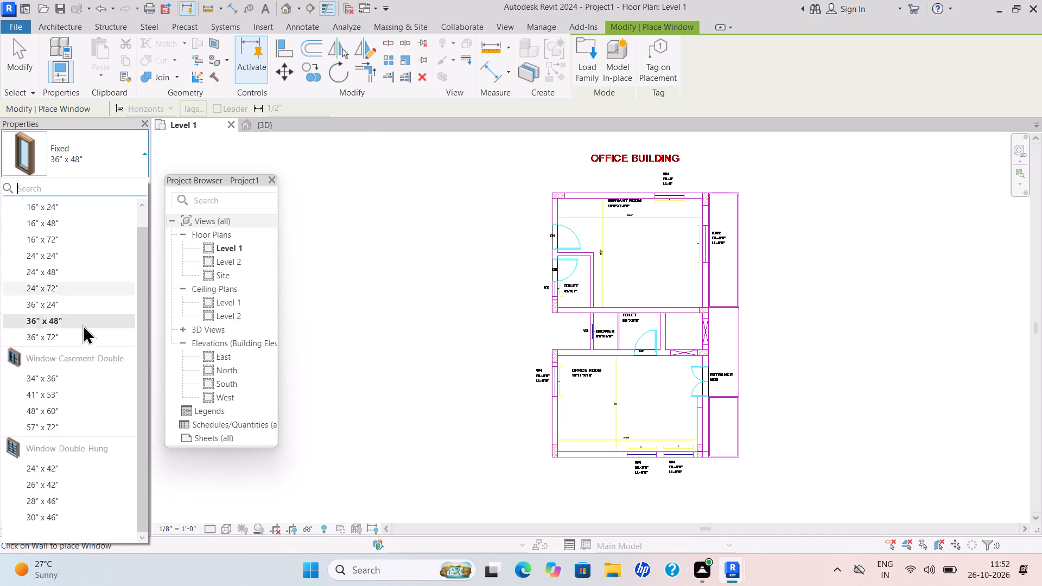
pyautogui.scroll(4, 78, 335)
pyautogui.scroll(-1, 80, 335)
pyautogui.scroll(10, 81, 335)
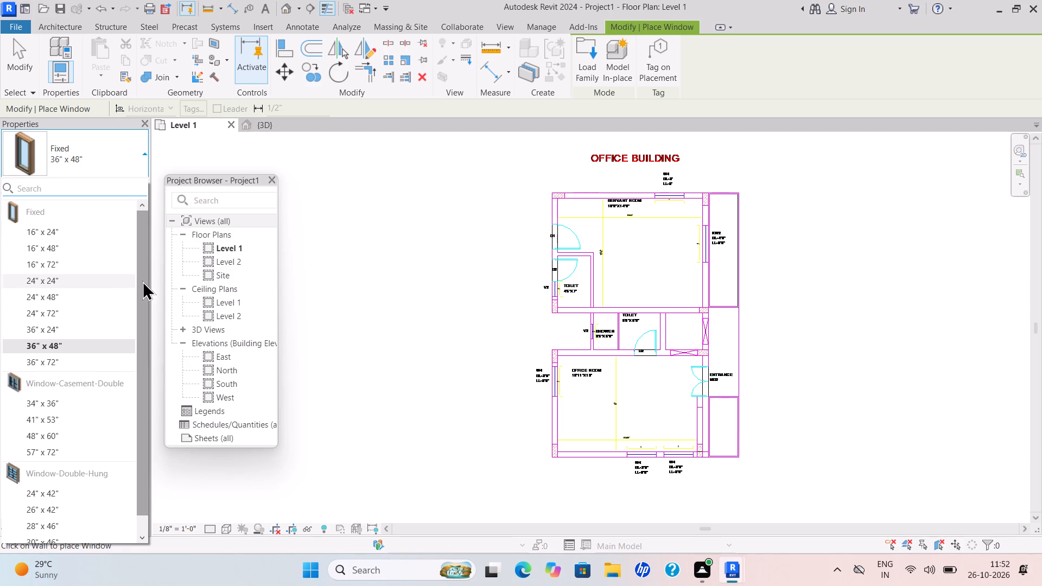
pyautogui.scroll(2, 142, 281)
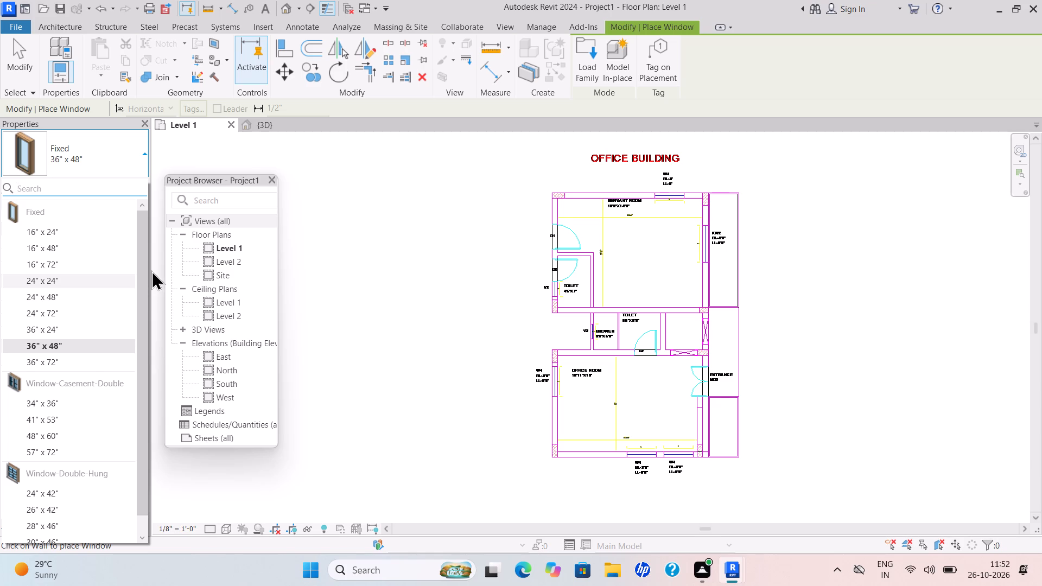
pyautogui.click(42, 403)
pyautogui.click(130, 182)
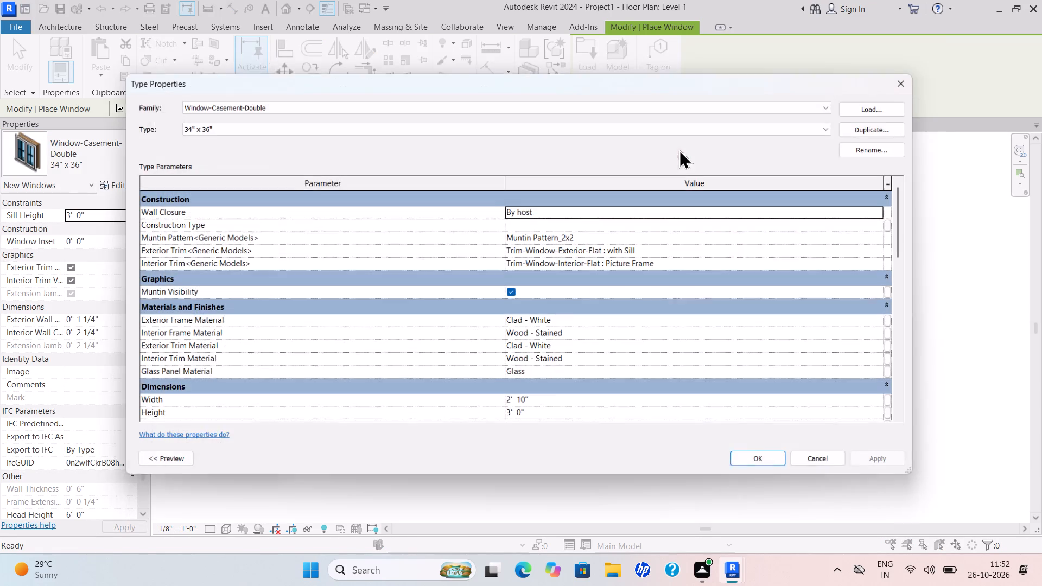
pyautogui.click(878, 129)
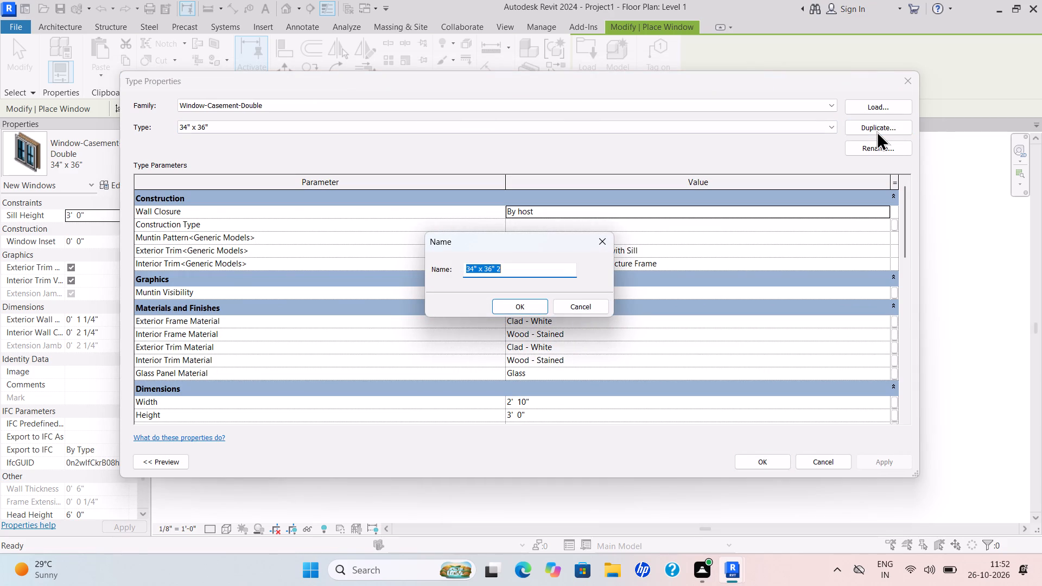
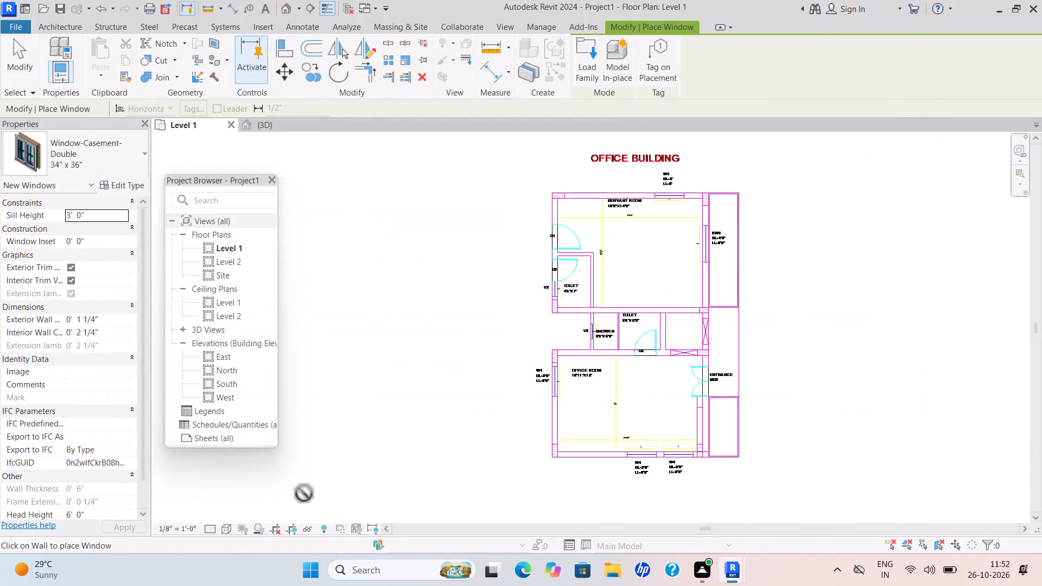
# For window placement, duplicate the Window-Casement-Double 34" x 36" type as a new type named win 5'.
pyautogui.press('Escape')
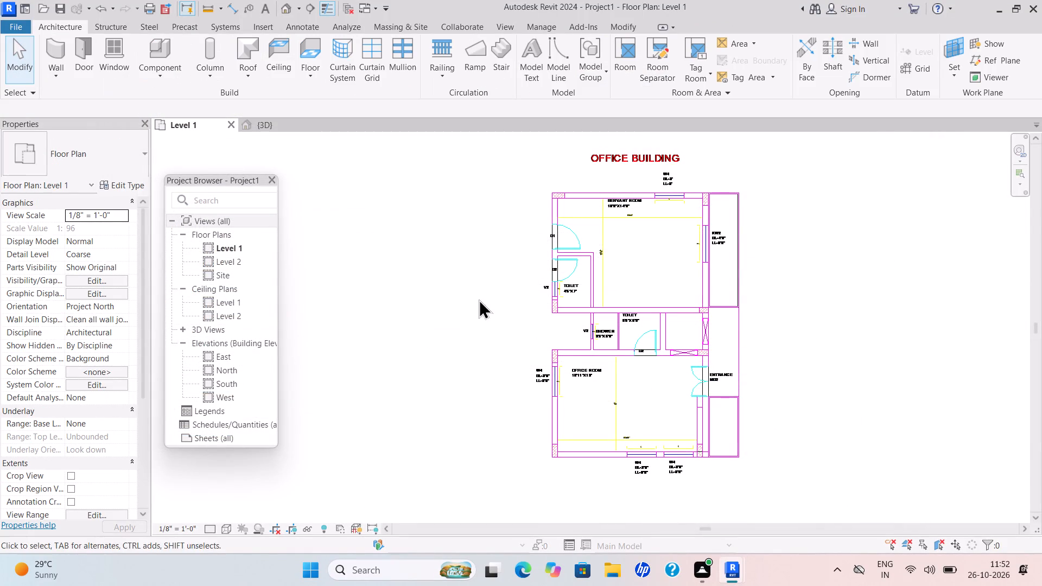
pyautogui.press('Escape')
pyautogui.scroll(7, 756, 474)
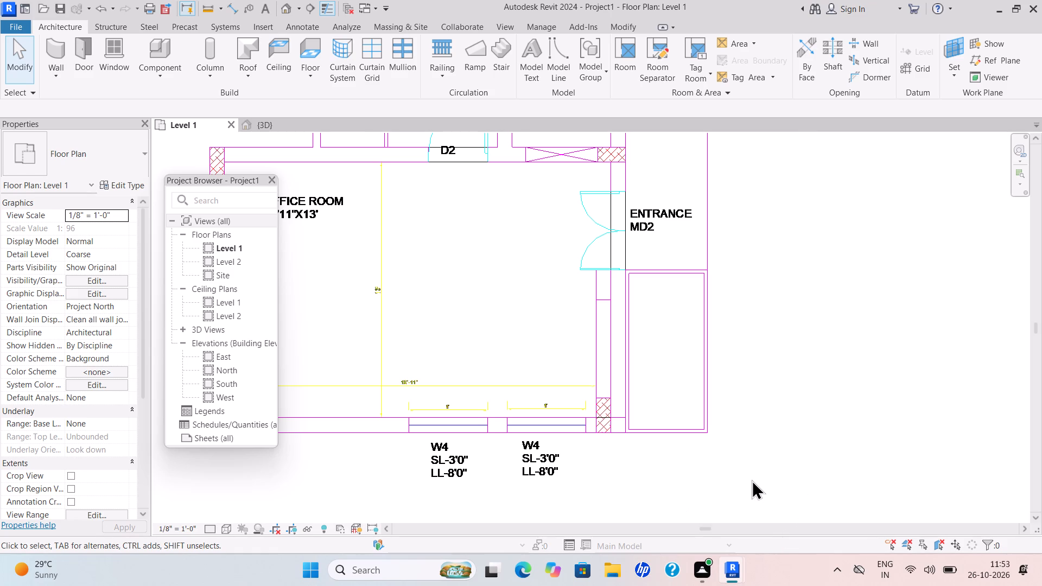
pyautogui.press('Escape')
pyautogui.press('Escape')
pyautogui.click(123, 66)
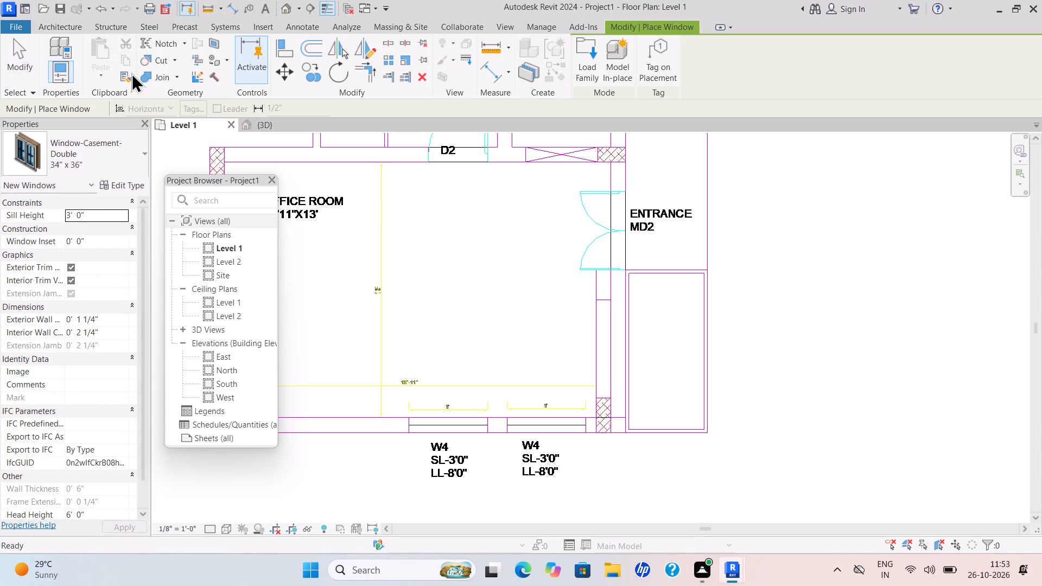
pyautogui.click(133, 177)
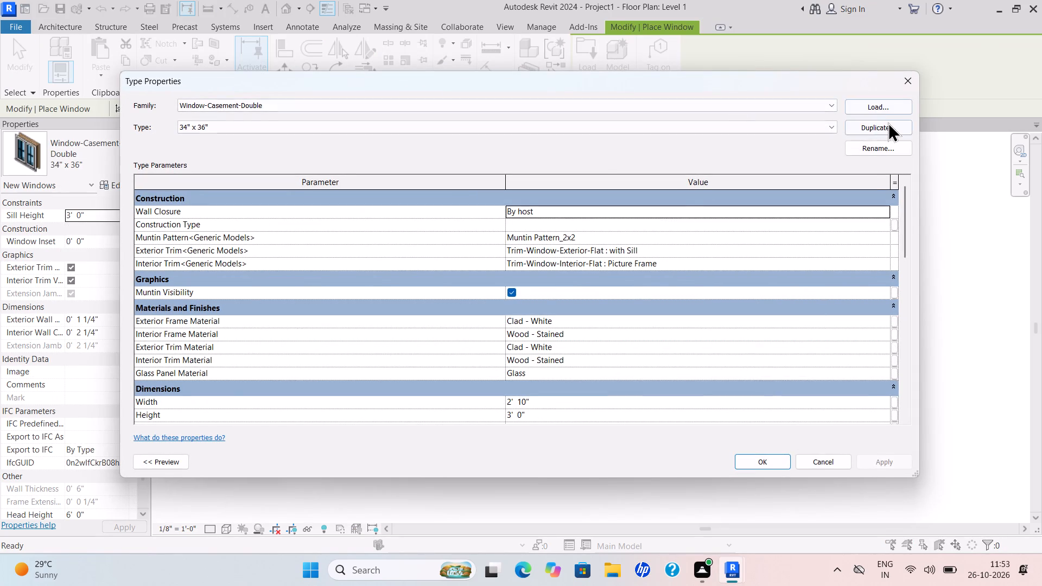
pyautogui.click(888, 124)
pyautogui.press('BackSpace')
pyautogui.write('wall')
pyautogui.press('space')
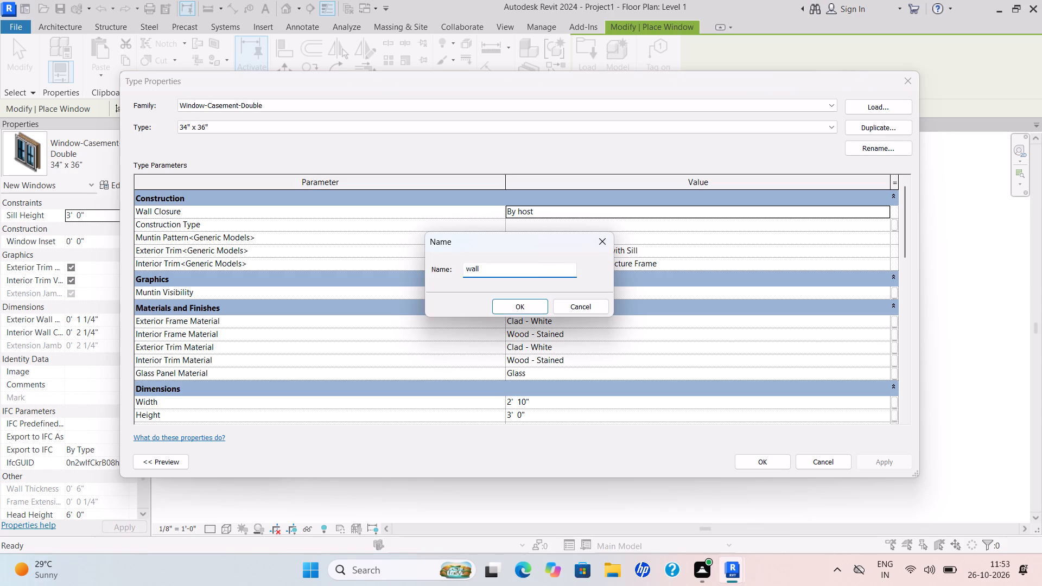
pyautogui.press('BackSpace')
pyautogui.press('BackSpace')
pyautogui.press('BackSpace')
pyautogui.press('BackSpace')
pyautogui.press('BackSpace')
pyautogui.press('BackSpace')
pyautogui.press('BackSpace')
pyautogui.press('BackSpace')
pyautogui.press('BackSpace')
pyautogui.press('BackSpace')
pyautogui.press('BackSpace')
pyautogui.press('BackSpace')
pyautogui.press('BackSpace')
pyautogui.write('win')
pyautogui.press('space')
pyautogui.press('space')
pyautogui.write("5'")
pyautogui.press('Return')
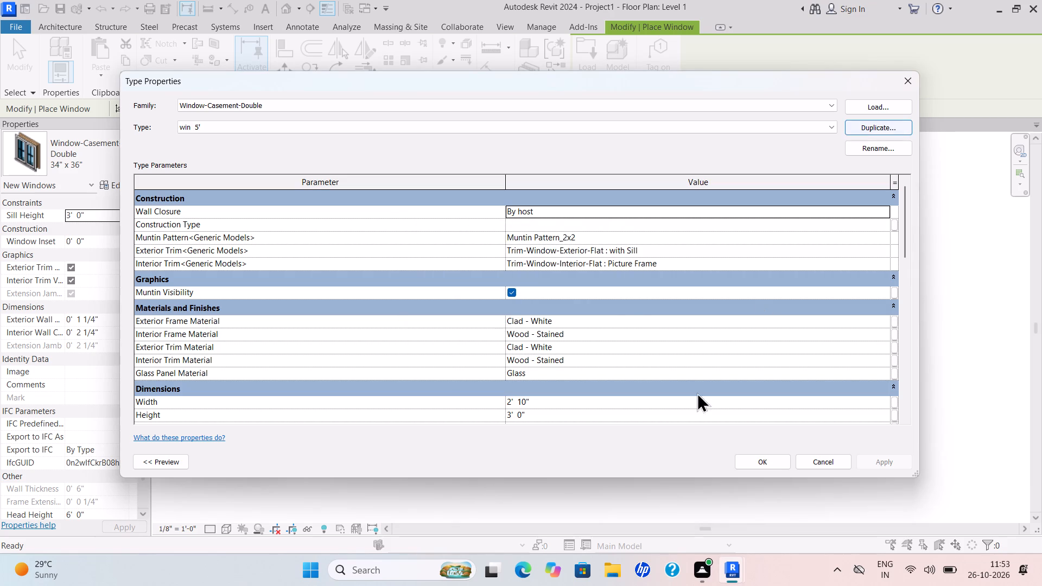
# Set the new win 5' window type's width to 5' and apply it.
pyautogui.moveTo(520, 412); pyautogui.dragTo(514, 416)
pyautogui.moveTo(541, 398); pyautogui.dragTo(509, 407)
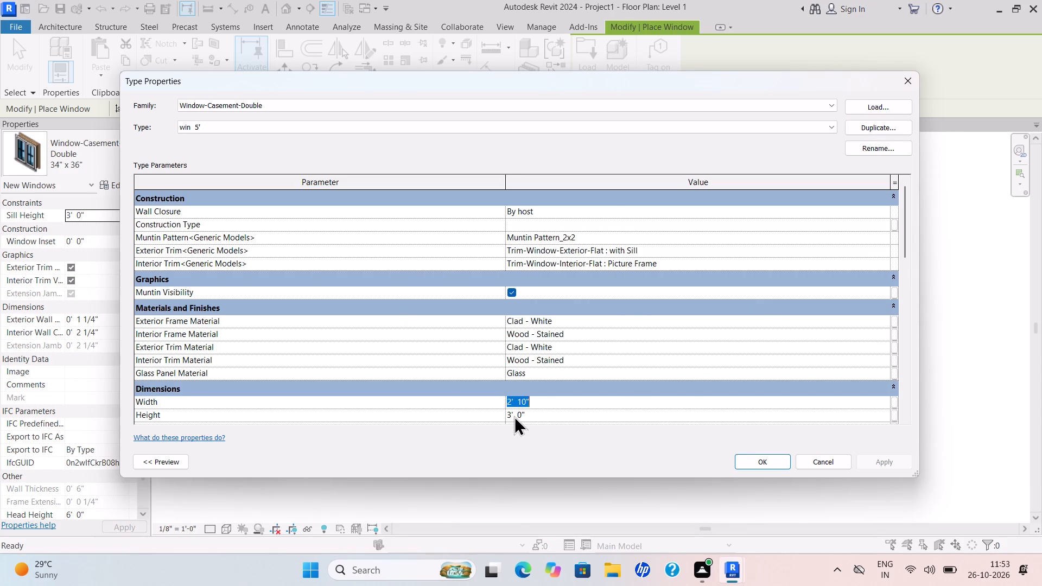
pyautogui.press('BackSpace')
pyautogui.write("5'")
pyautogui.press('Return')
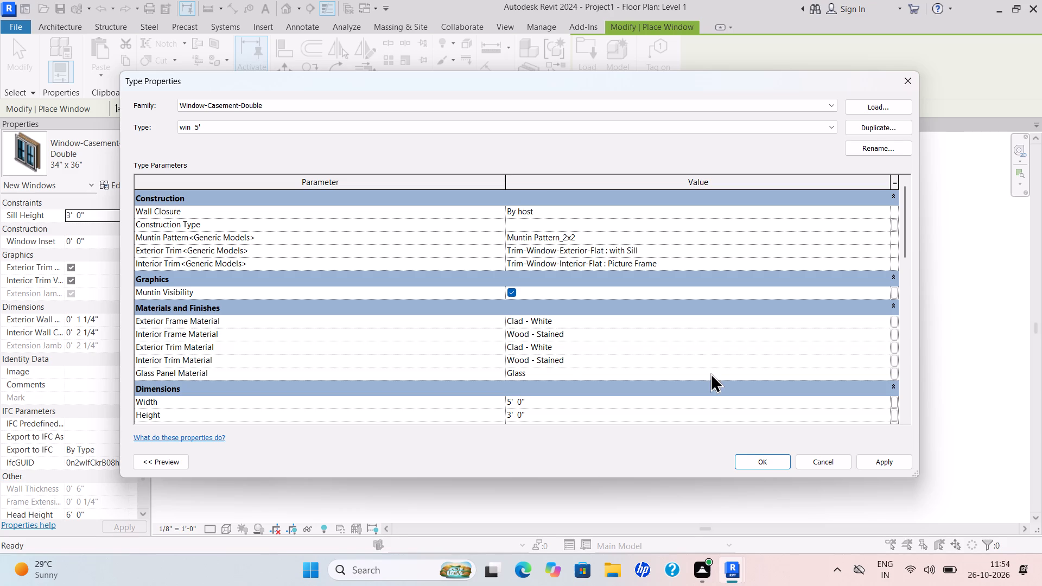
pyautogui.click(880, 463)
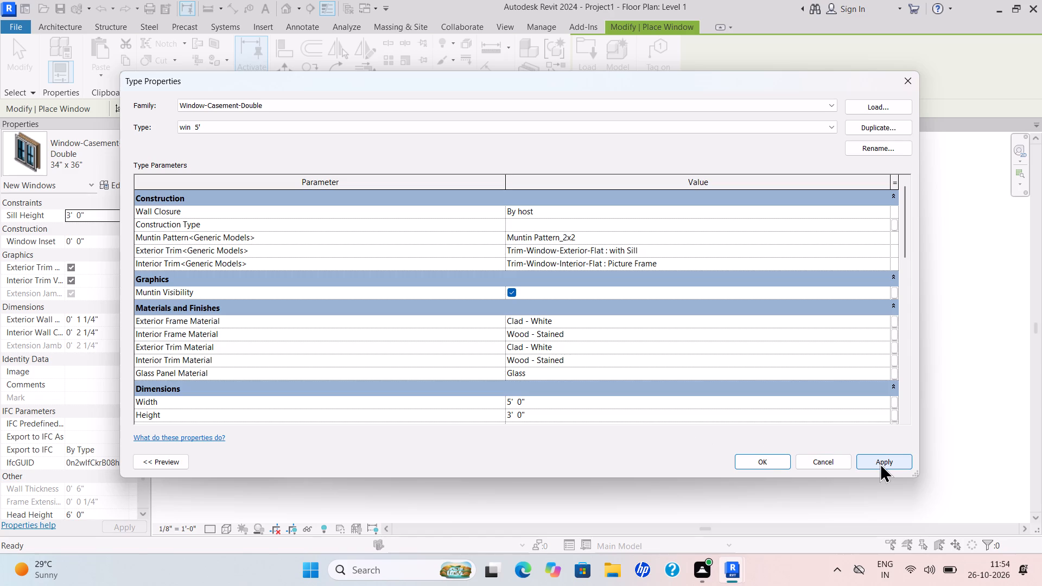
pyautogui.click(773, 458)
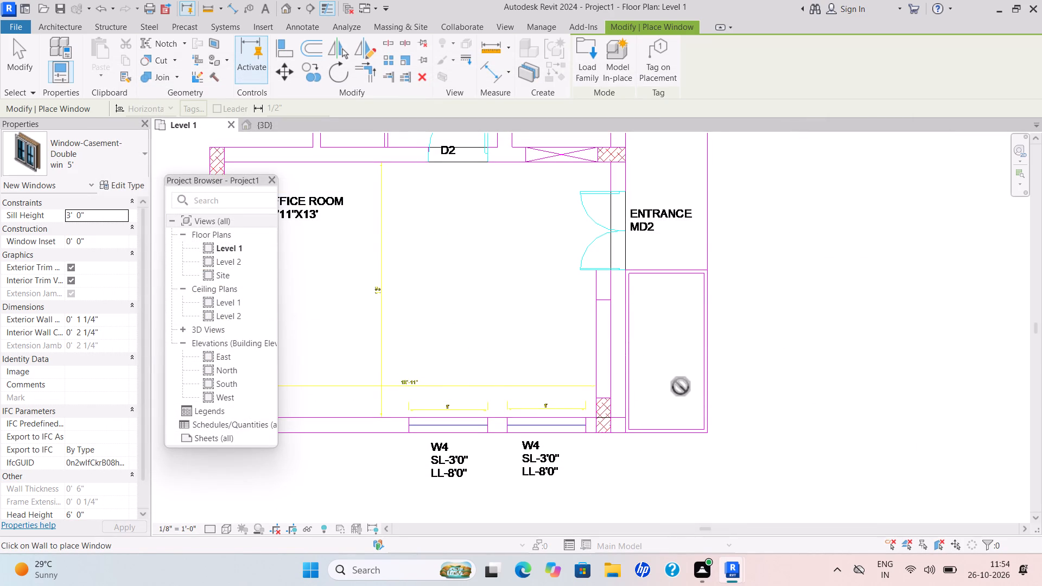
# Place a win 5' window with 3' 0" sill height at the W4 mark on the office room's west wall.
pyautogui.scroll(4, 455, 426)
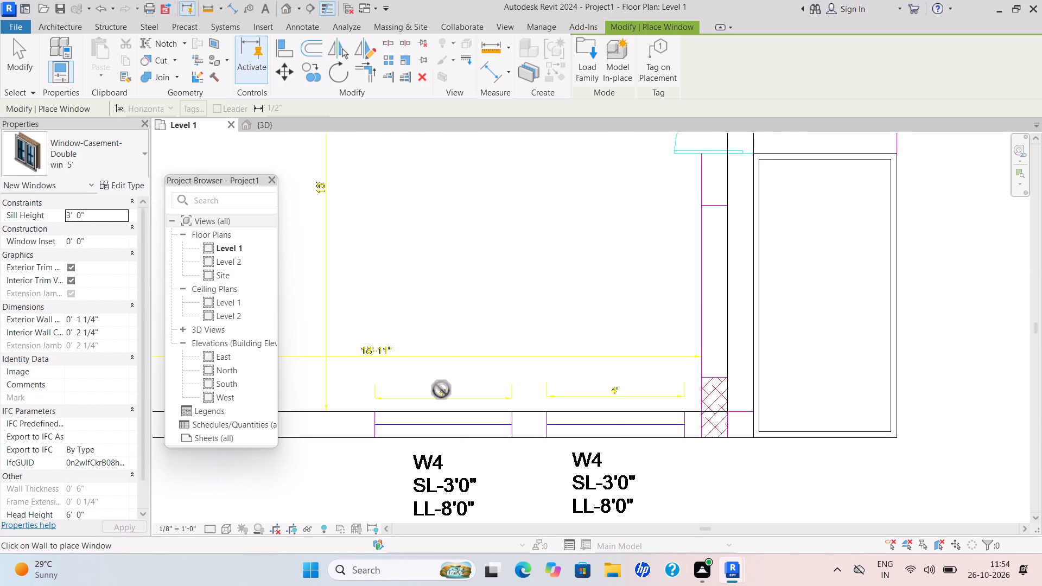
pyautogui.scroll(-5, 530, 366)
pyautogui.scroll(1, 537, 362)
pyautogui.scroll(-4, 539, 360)
pyautogui.scroll(5, 378, 261)
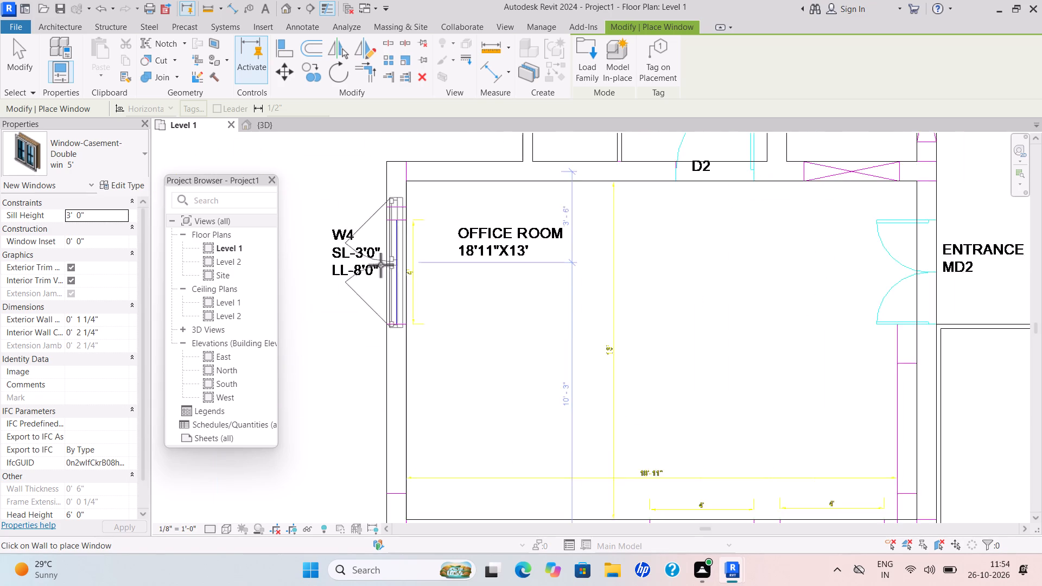
pyautogui.scroll(5, 380, 265)
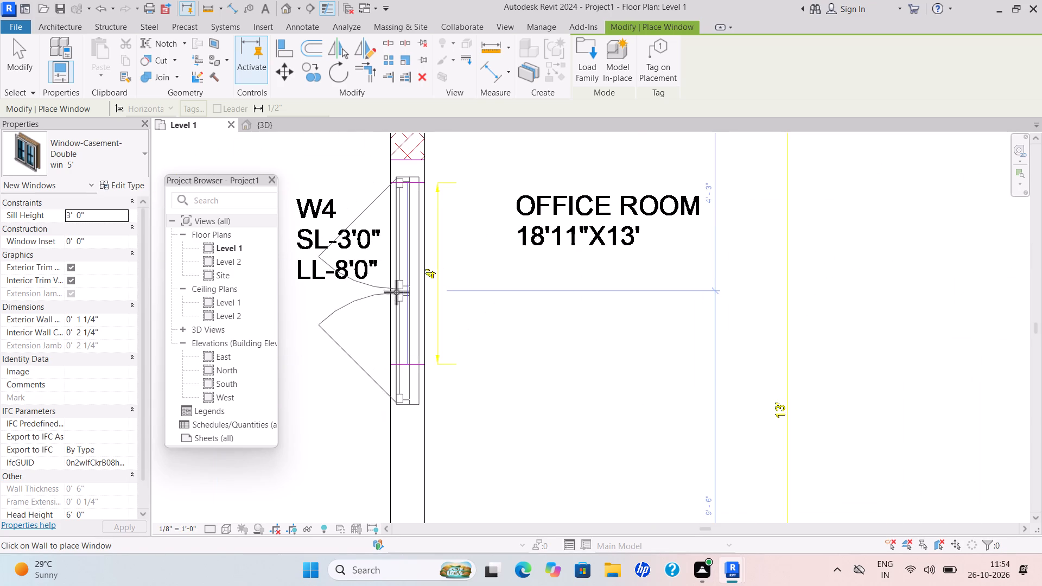
pyautogui.click(387, 285)
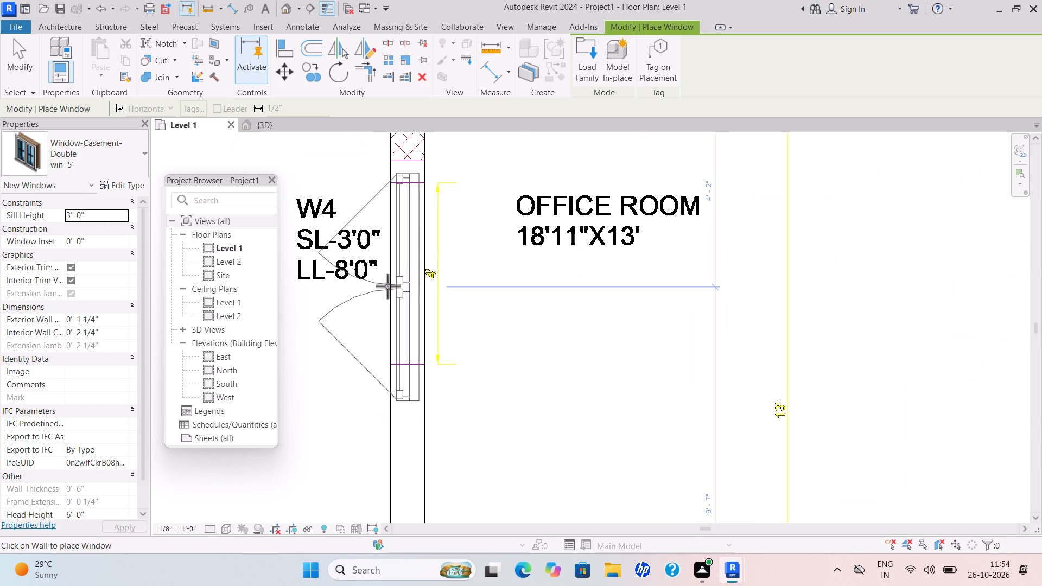
# Place a win 5' window at the KW2 mark on the servant room's east wall.
pyautogui.scroll(-11, 554, 358)
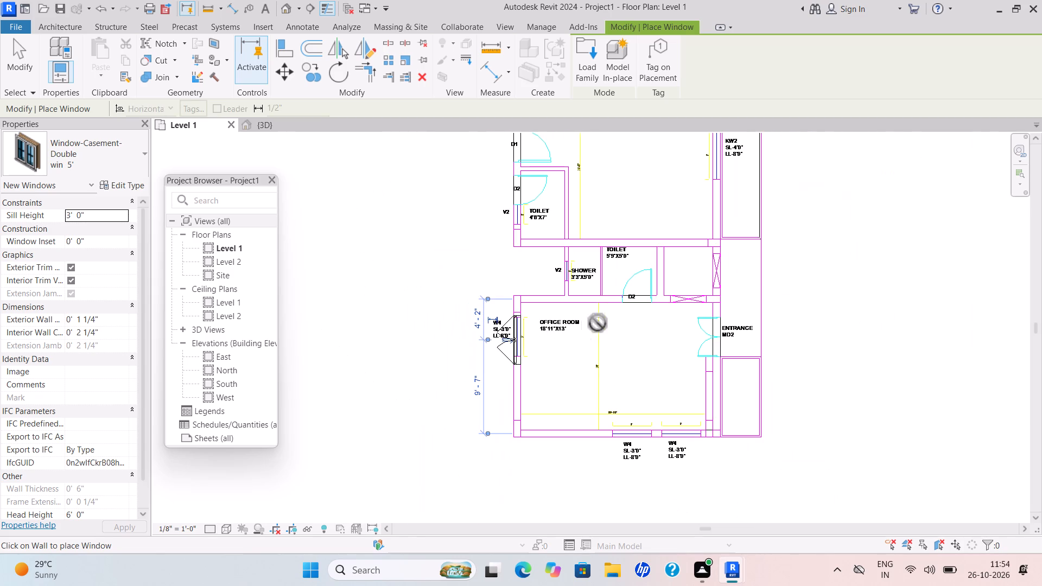
pyautogui.moveTo(670, 329); pyautogui.dragTo(631, 426, button='middle')
pyautogui.scroll(-1, 631, 424)
pyautogui.scroll(9, 679, 273)
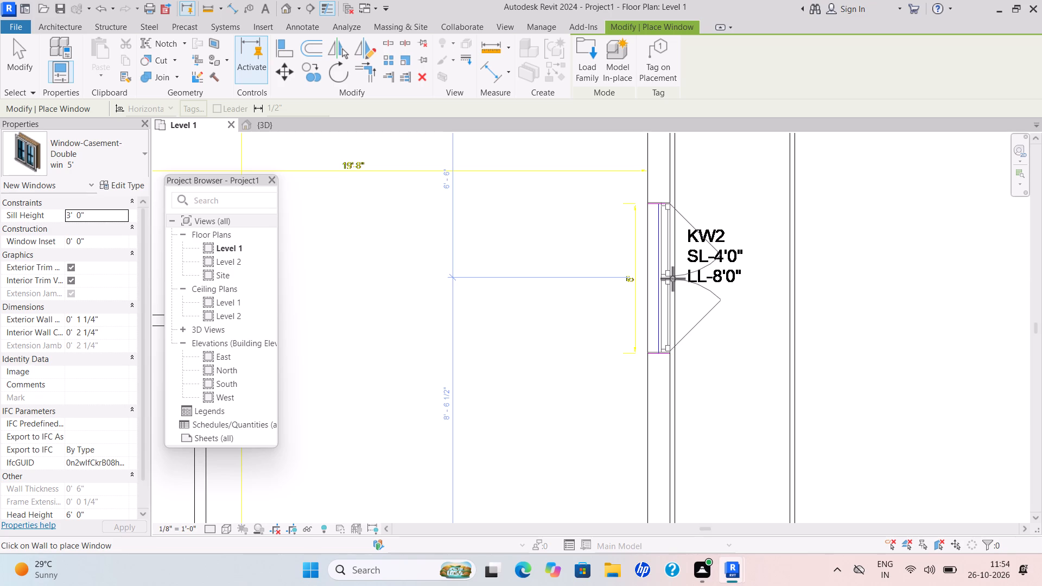
pyautogui.scroll(3, 670, 282)
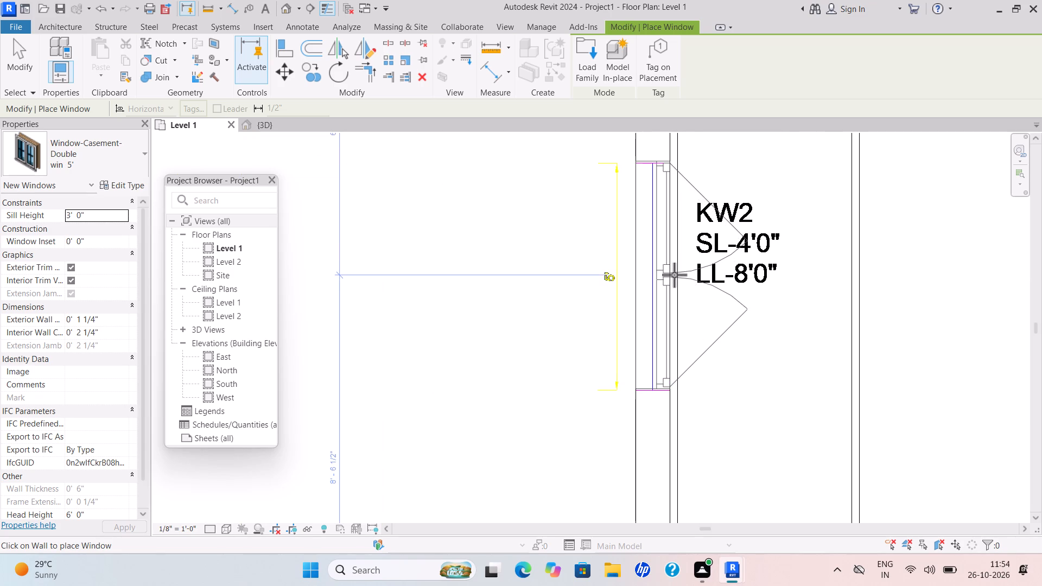
pyautogui.click(674, 275)
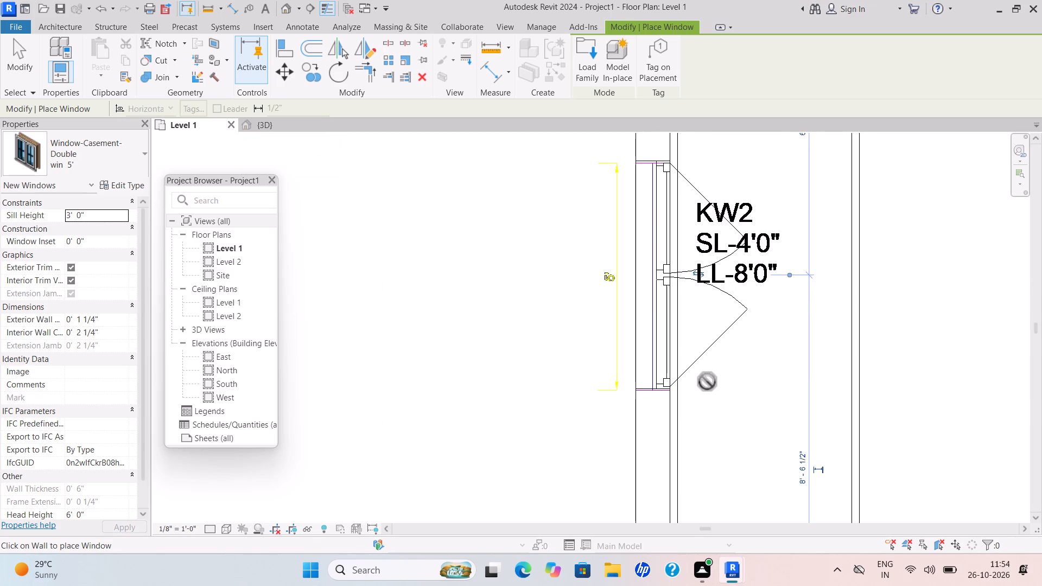
# Place a win 5' window at the W4 mark on the servant room's north wall.
pyautogui.scroll(-3, 666, 394)
pyautogui.scroll(1, 666, 397)
pyautogui.scroll(-2, 666, 397)
pyautogui.scroll(-1, 746, 378)
pyautogui.scroll(1, 747, 378)
pyautogui.scroll(-4, 753, 375)
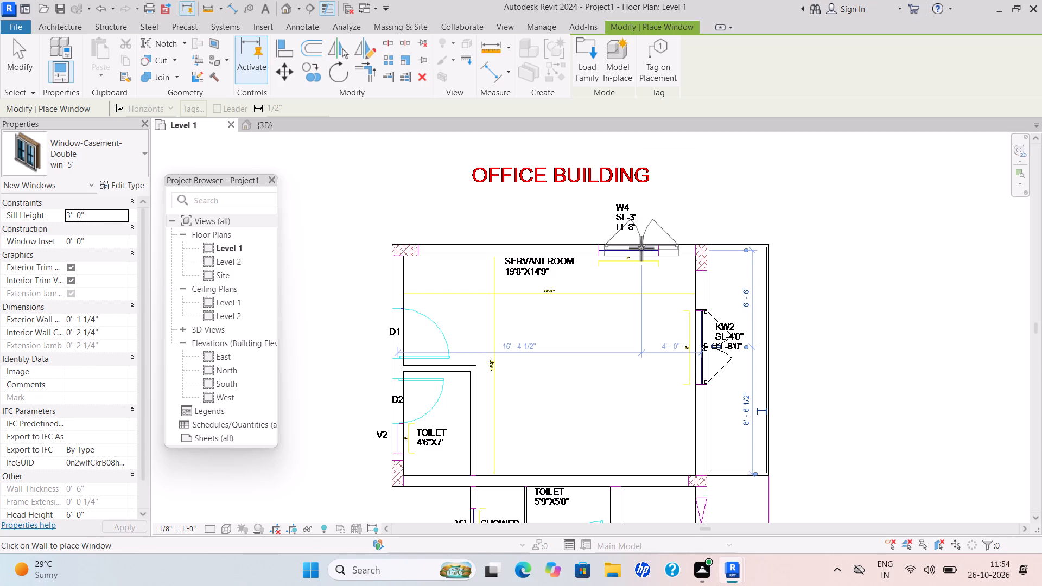
pyautogui.scroll(5, 644, 248)
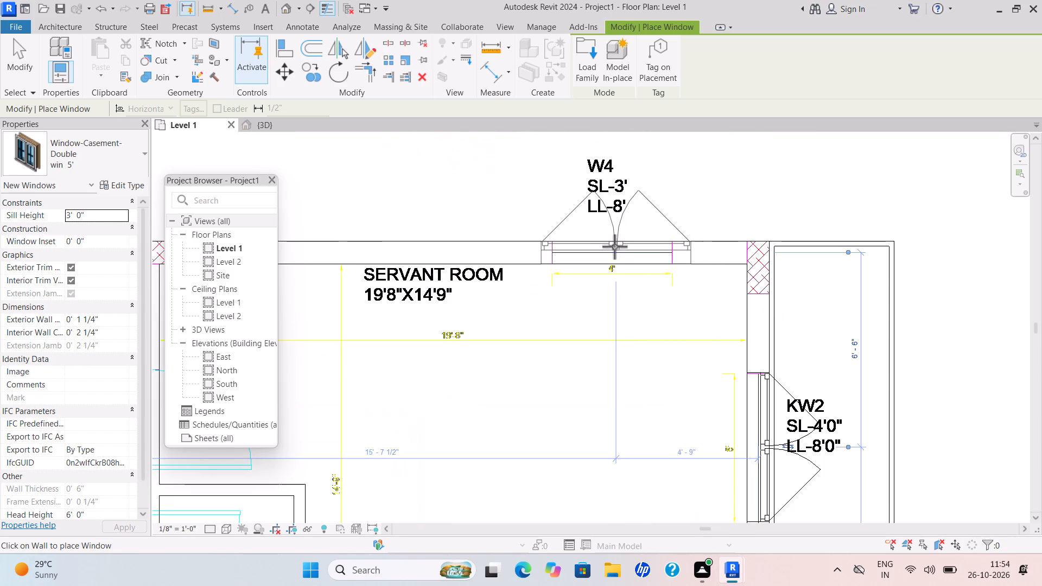
pyautogui.click(614, 246)
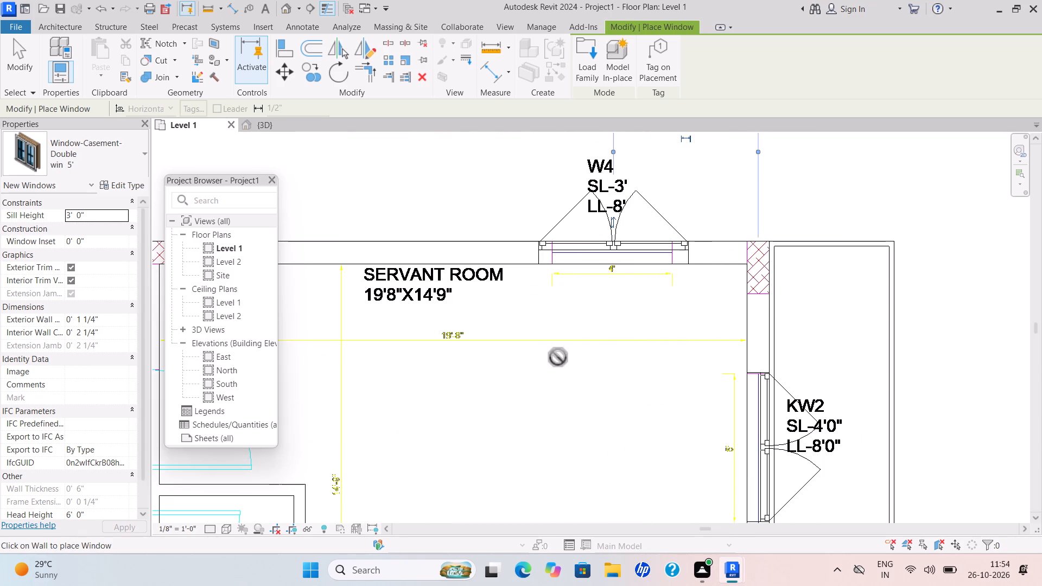
pyautogui.scroll(-10, 562, 367)
pyautogui.moveTo(574, 374); pyautogui.dragTo(581, 301, button='middle')
pyautogui.scroll(-1, 537, 435)
pyautogui.scroll(1, 537, 435)
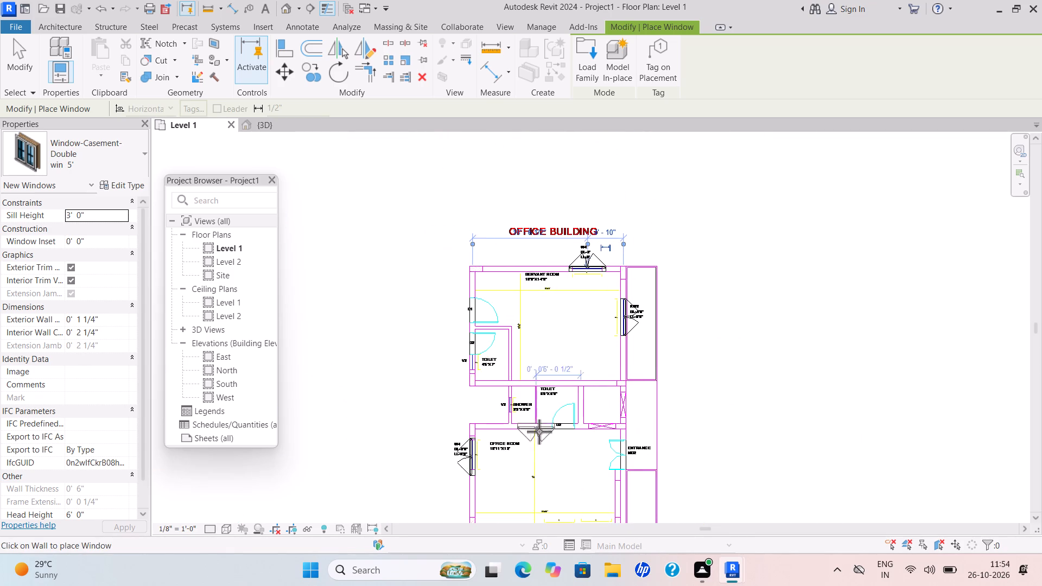
pyautogui.scroll(1, 539, 431)
pyautogui.press('Escape')
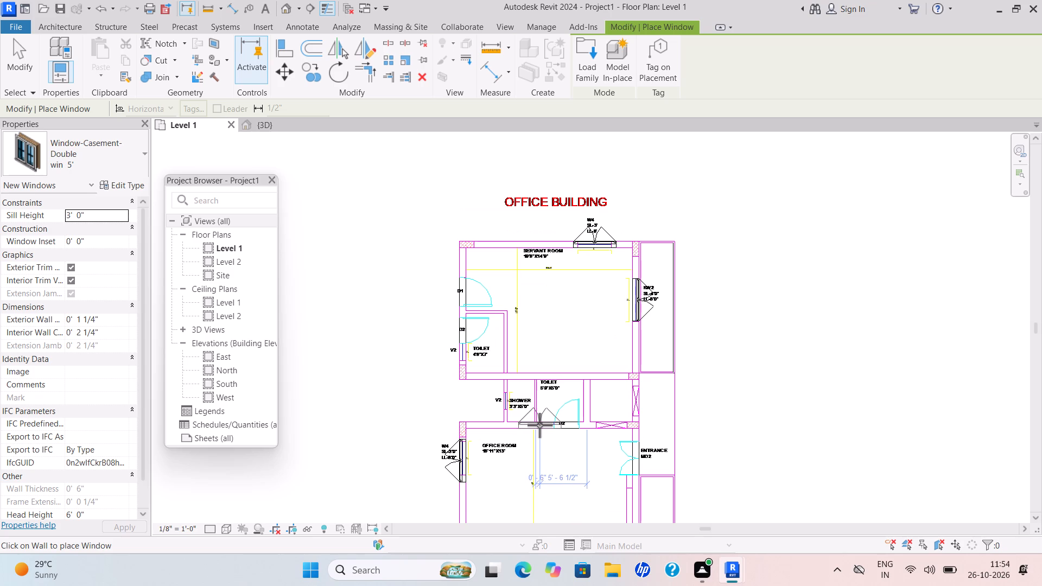
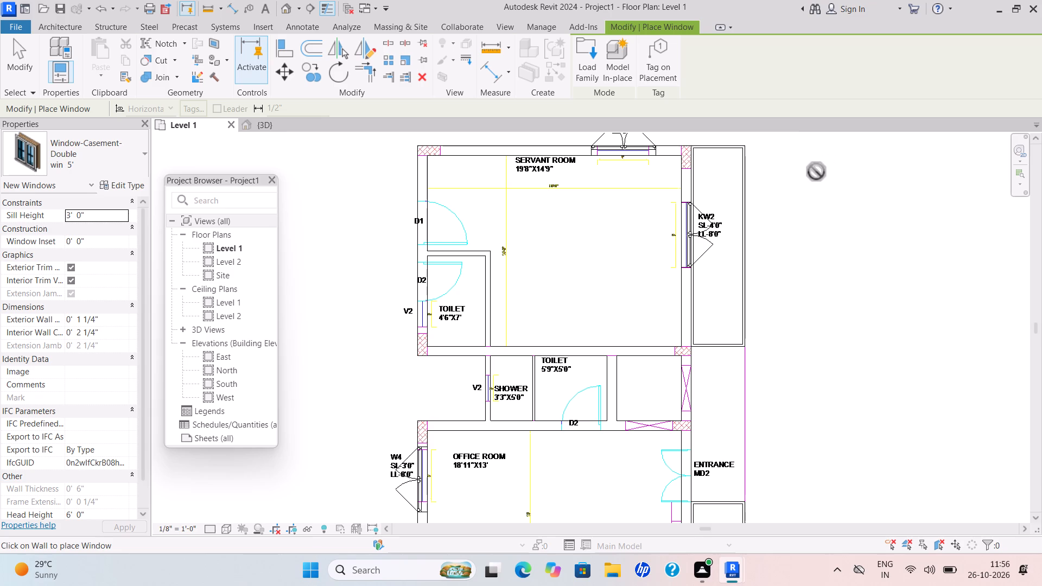
# Duplicate the Window-Casement-Double 57" x 72" type as a new window type named wall 4'.
pyautogui.scroll(1, 494, 428)
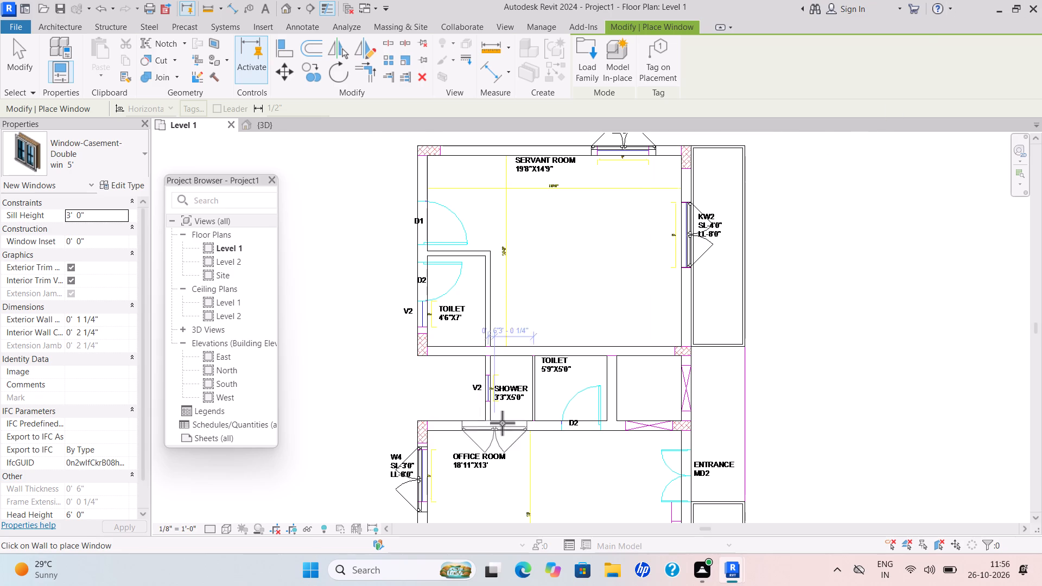
pyautogui.scroll(2, 502, 423)
pyautogui.moveTo(552, 330); pyautogui.dragTo(585, 209, button='middle')
pyautogui.scroll(-1, 579, 232)
pyautogui.scroll(-5, 562, 445)
pyautogui.moveTo(560, 436); pyautogui.dragTo(547, 361, button='middle')
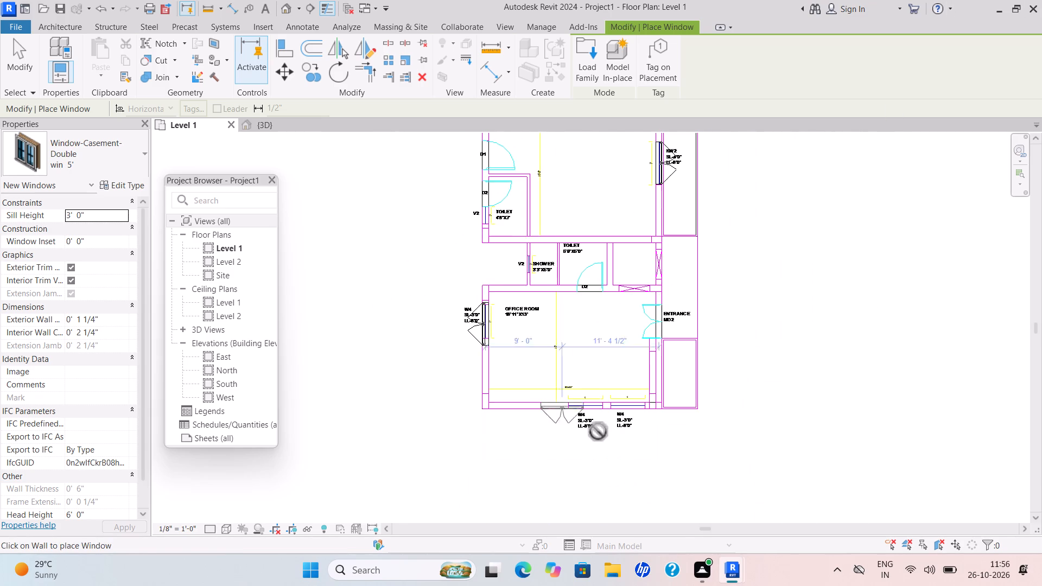
pyautogui.scroll(5, 620, 417)
pyautogui.press('Escape')
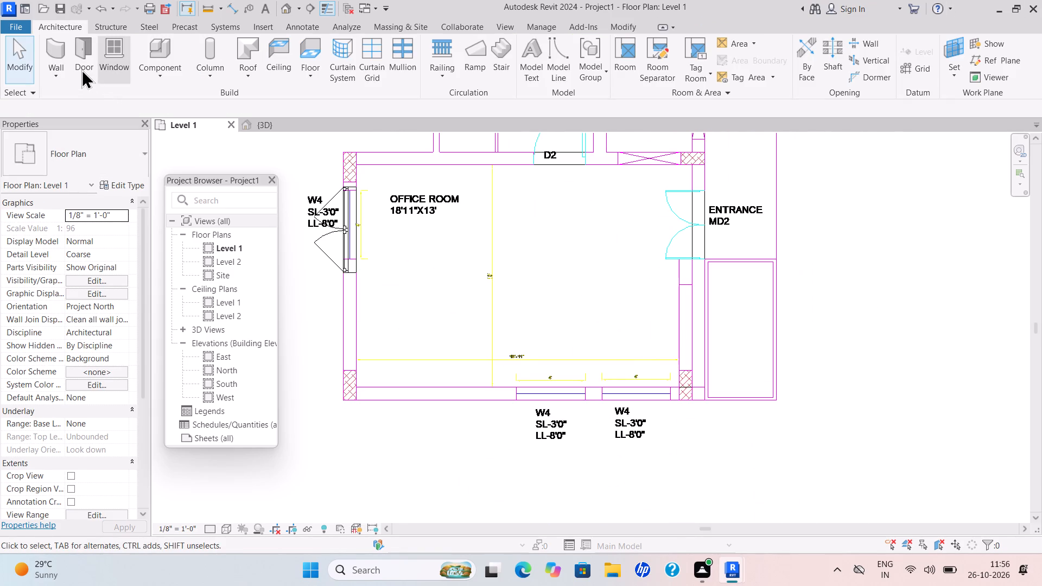
pyautogui.click(81, 69)
pyautogui.press('Escape')
pyautogui.click(116, 66)
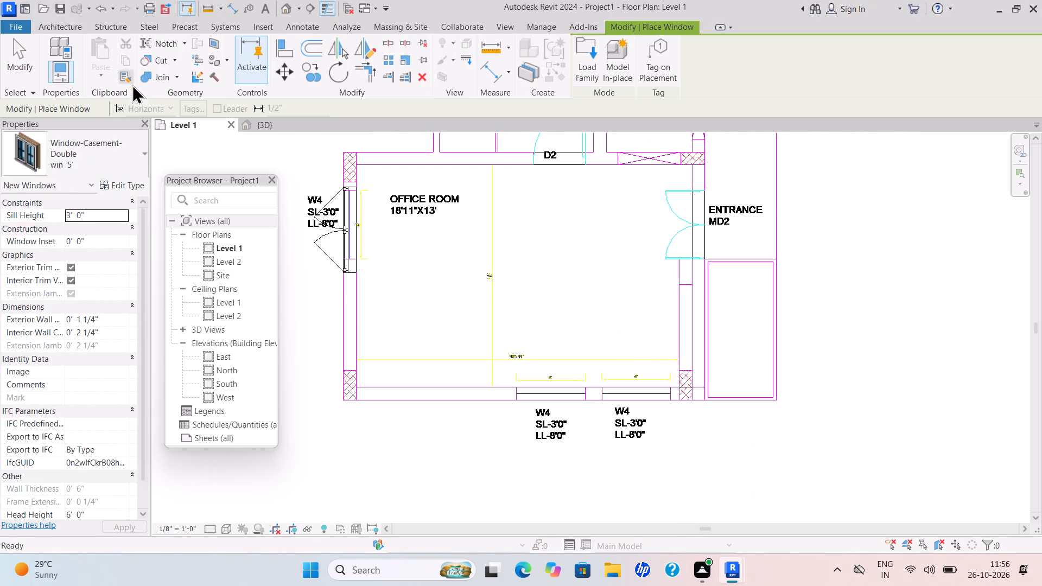
pyautogui.click(143, 157)
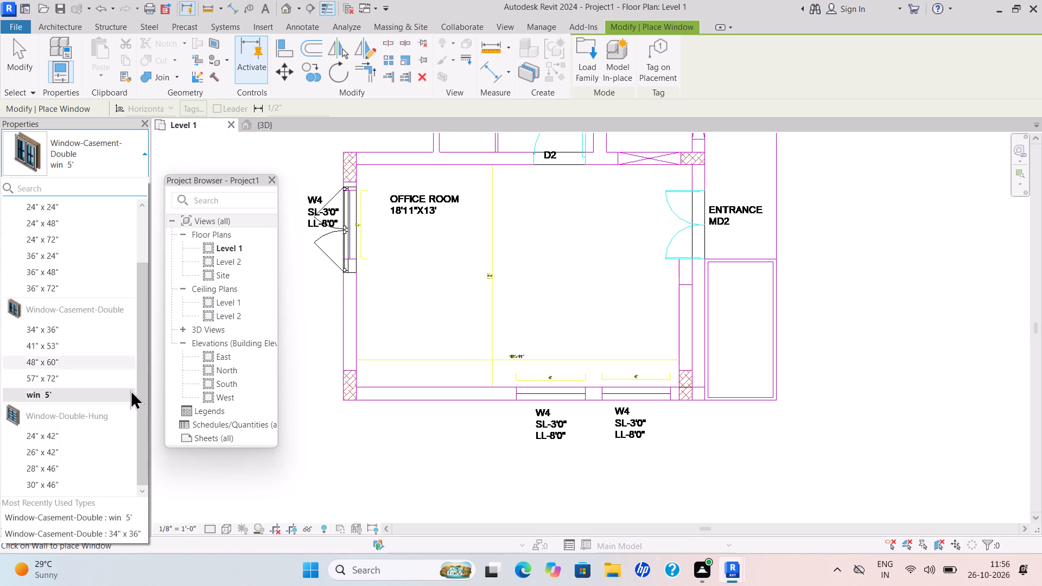
pyautogui.scroll(5, 104, 417)
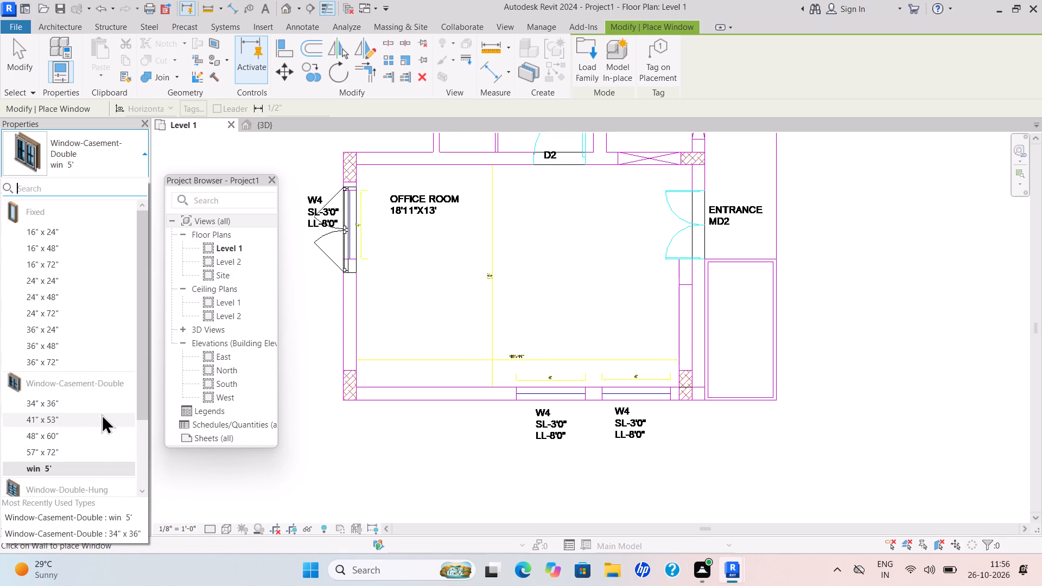
pyautogui.scroll(2, 101, 414)
pyautogui.click(44, 451)
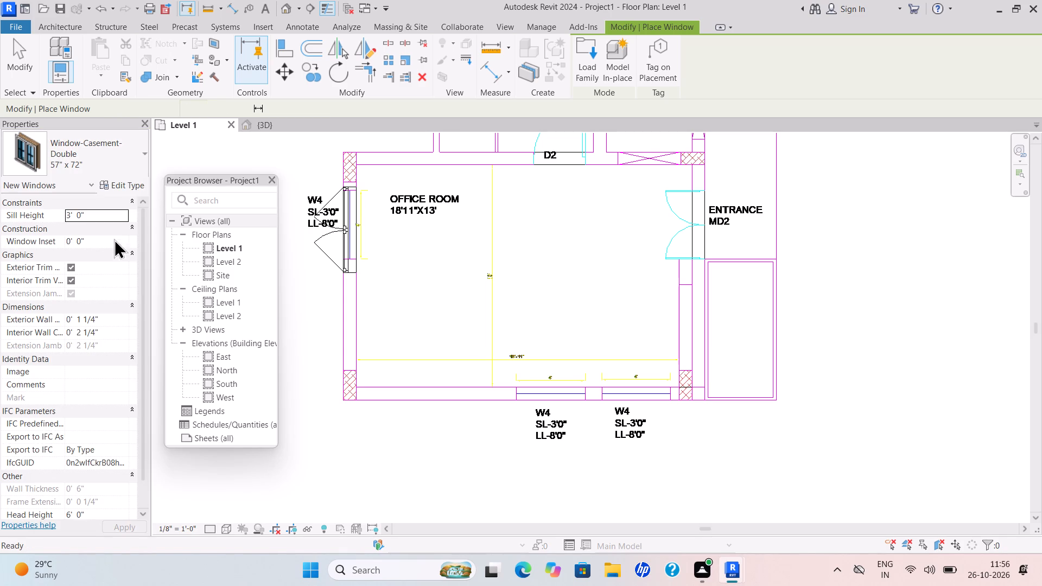
pyautogui.click(122, 185)
pyautogui.click(876, 130)
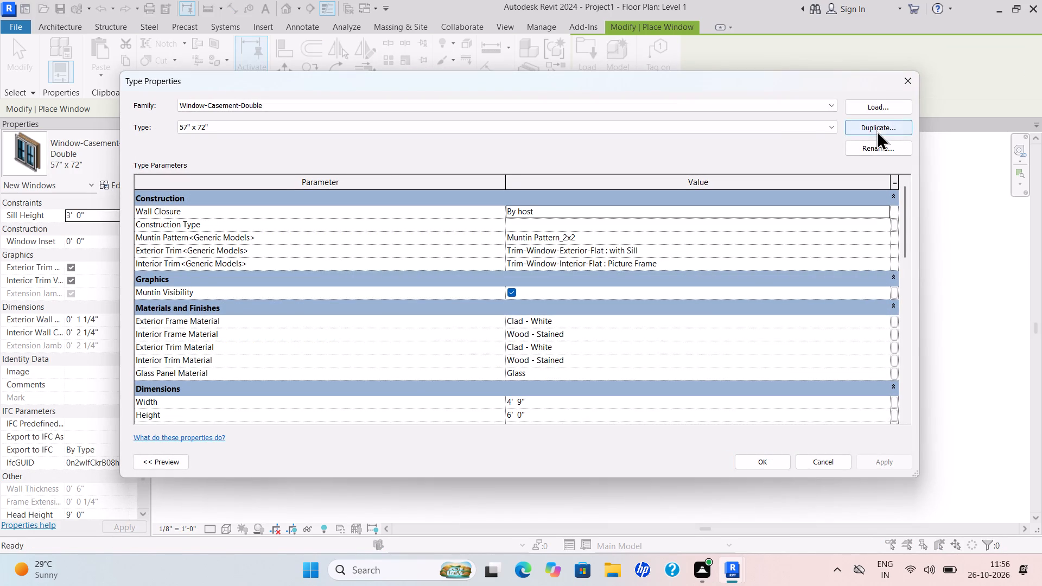
pyautogui.press('BackSpace')
pyautogui.write('wall')
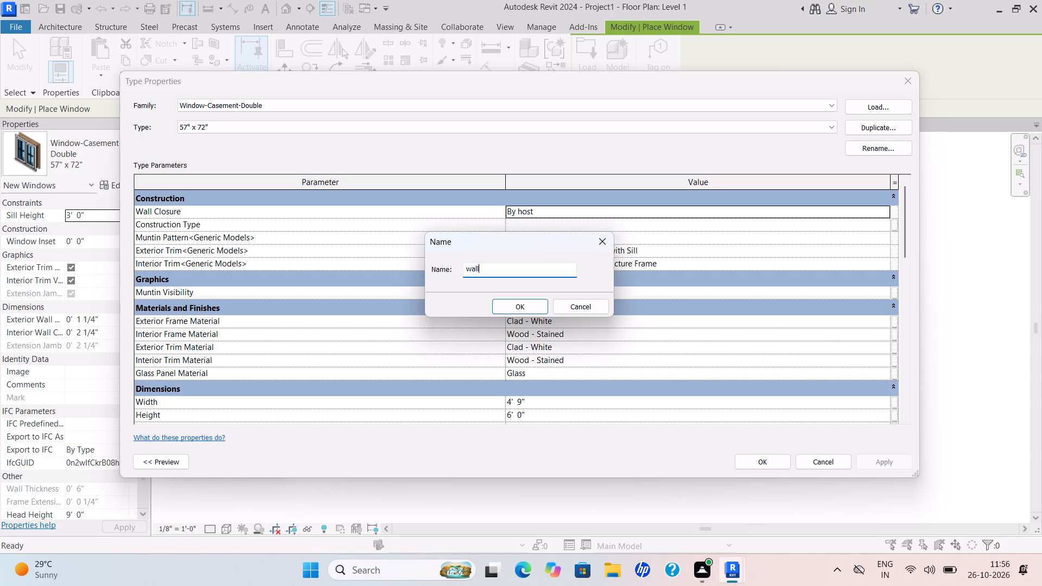
pyautogui.press('space')
pyautogui.write("4'")
pyautogui.press('Return')
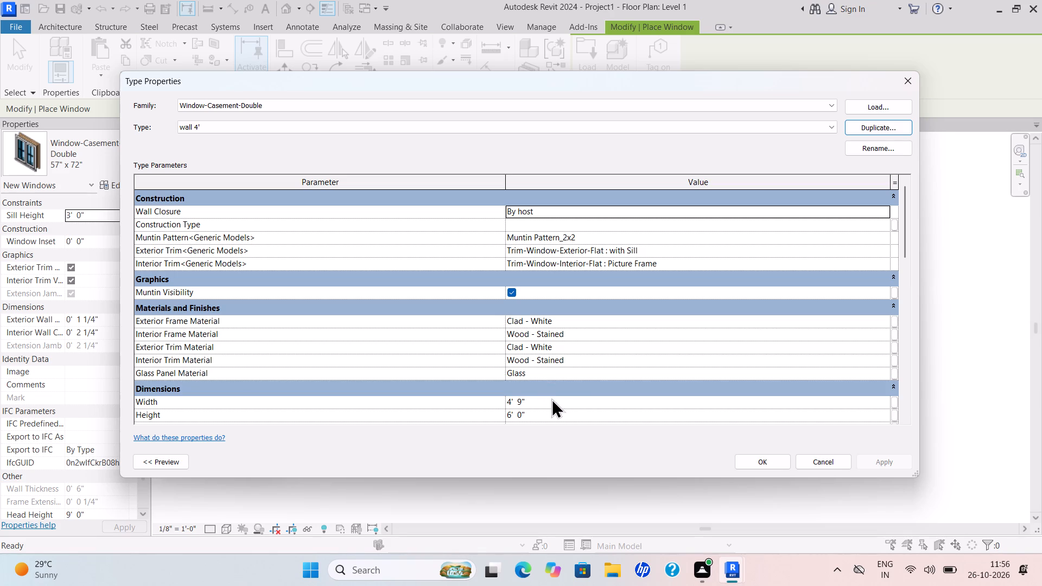
# Set the wall 4' window type's width to 4' and apply it.
pyautogui.moveTo(532, 402); pyautogui.dragTo(516, 416)
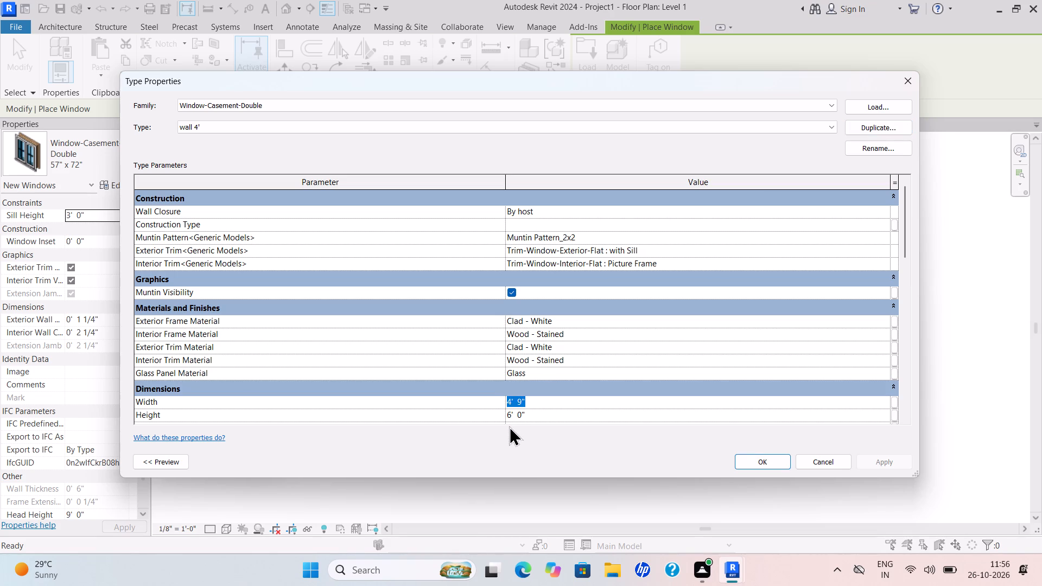
pyautogui.press('BackSpace')
pyautogui.press('4')
pyautogui.press("'")
pyautogui.press('Return')
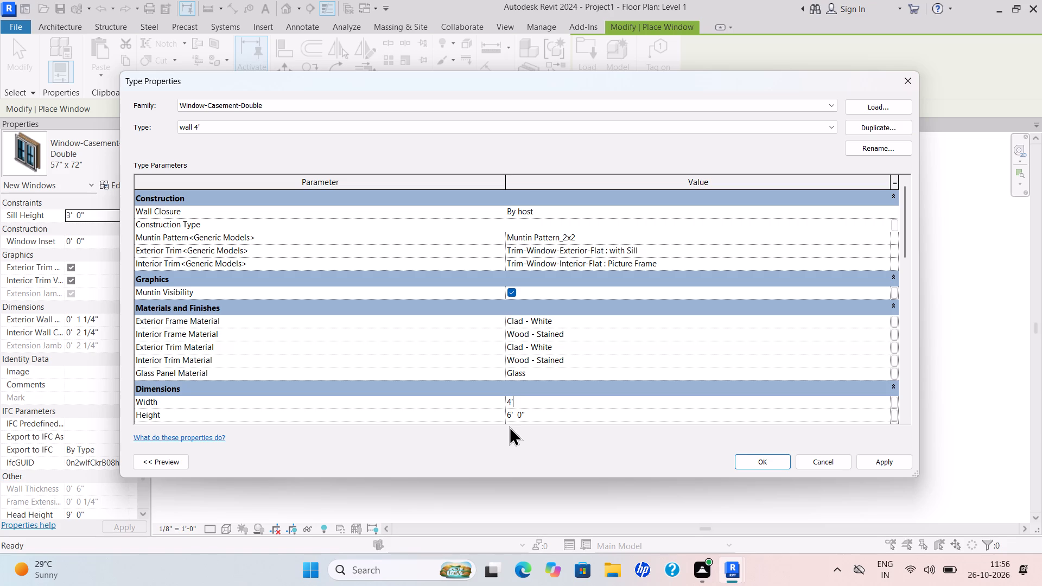
pyautogui.scroll(1, 510, 585)
pyautogui.click(894, 463)
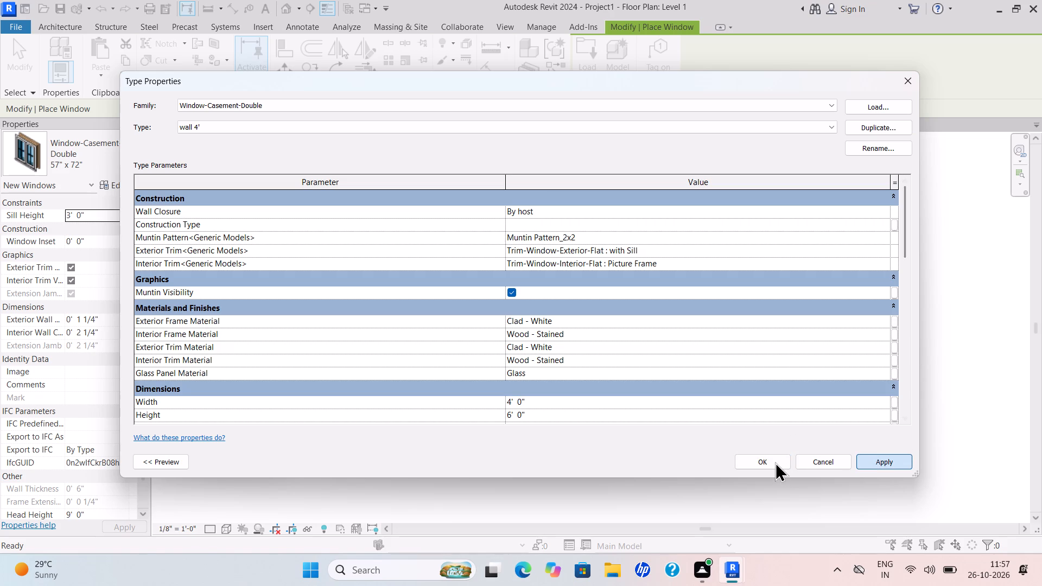
pyautogui.click(775, 462)
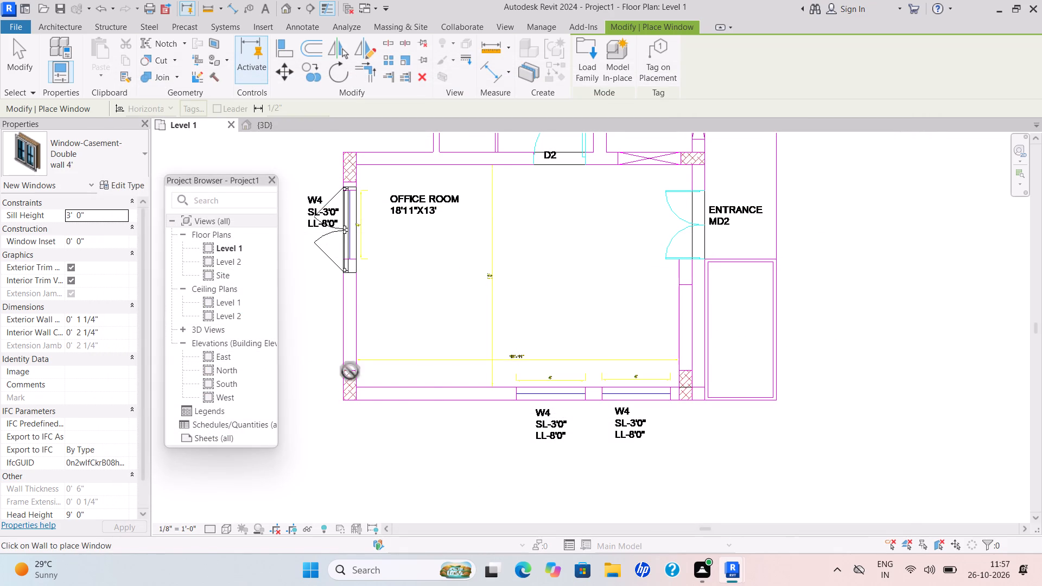
# Place wall 4' windows with 3' 0" sill height at both W4 marks on the office room's south wall.
pyautogui.click(123, 211)
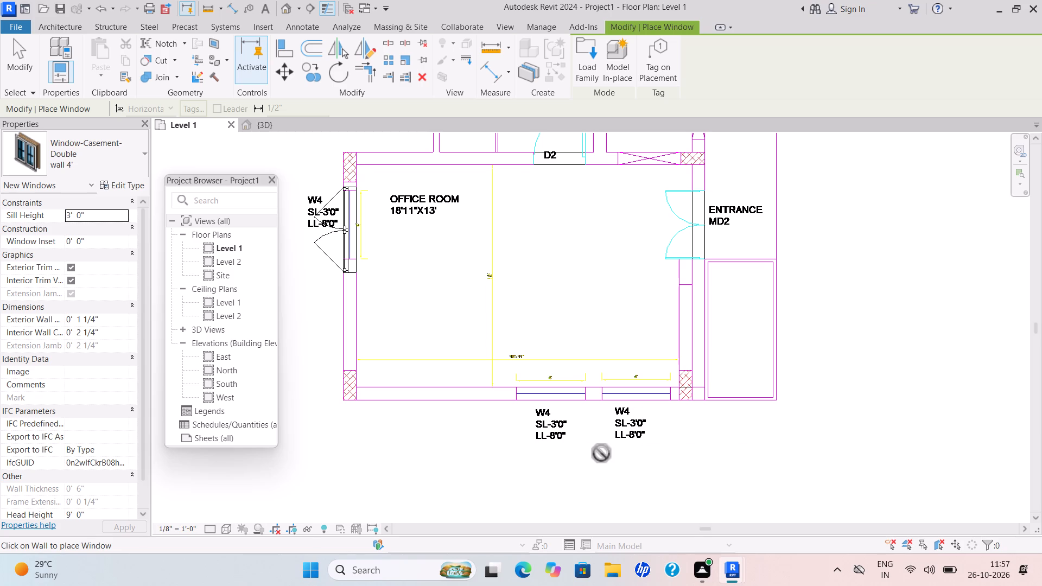
pyautogui.scroll(-1, 630, 460)
pyautogui.scroll(4, 630, 460)
pyautogui.scroll(-1, 481, 397)
pyautogui.scroll(3, 480, 397)
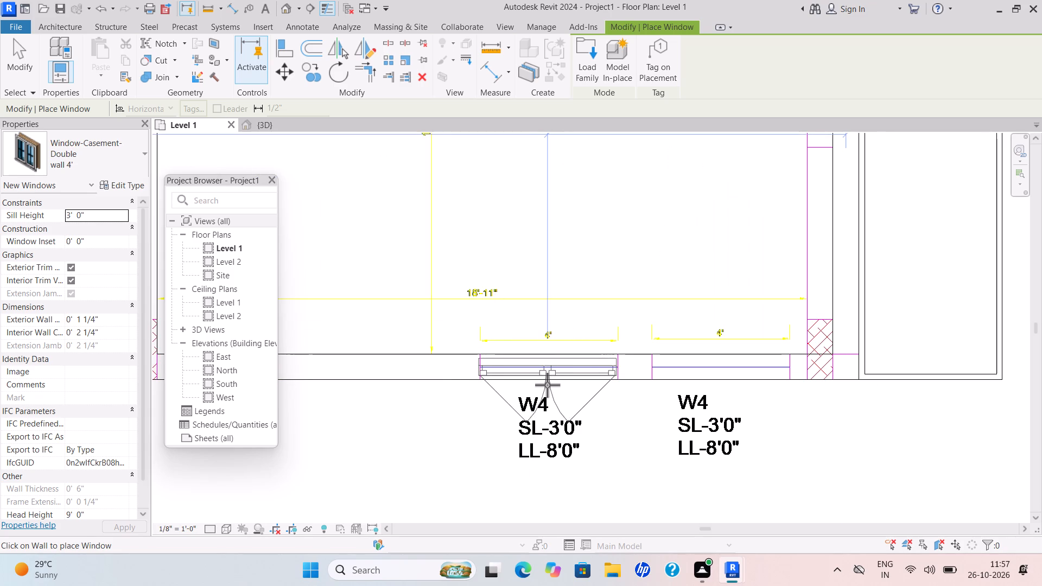
pyautogui.click(547, 385)
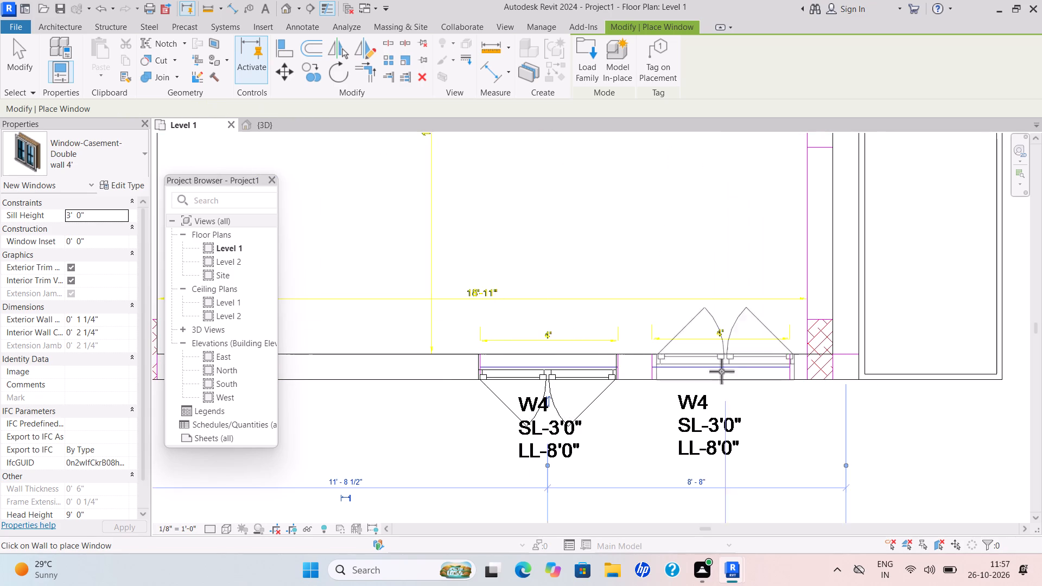
pyautogui.moveTo(721, 379); pyautogui.dragTo(720, 385)
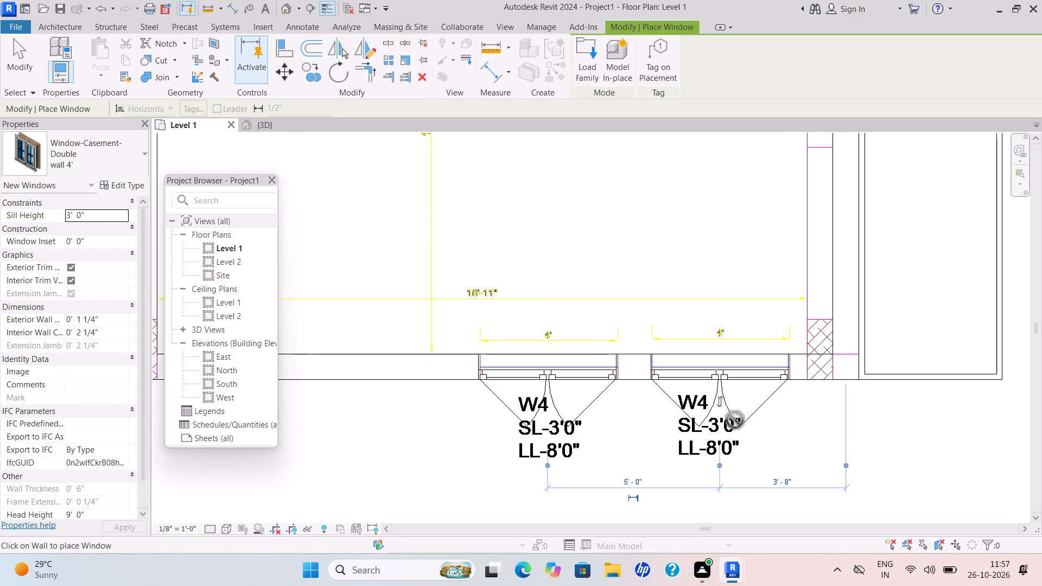
# Examine the plan around the office room, shower, toilets and servant room for openings still without windows.
pyautogui.scroll(-4, 683, 422)
pyautogui.scroll(-5, 865, 410)
pyautogui.moveTo(824, 430); pyautogui.dragTo(745, 453, button='middle')
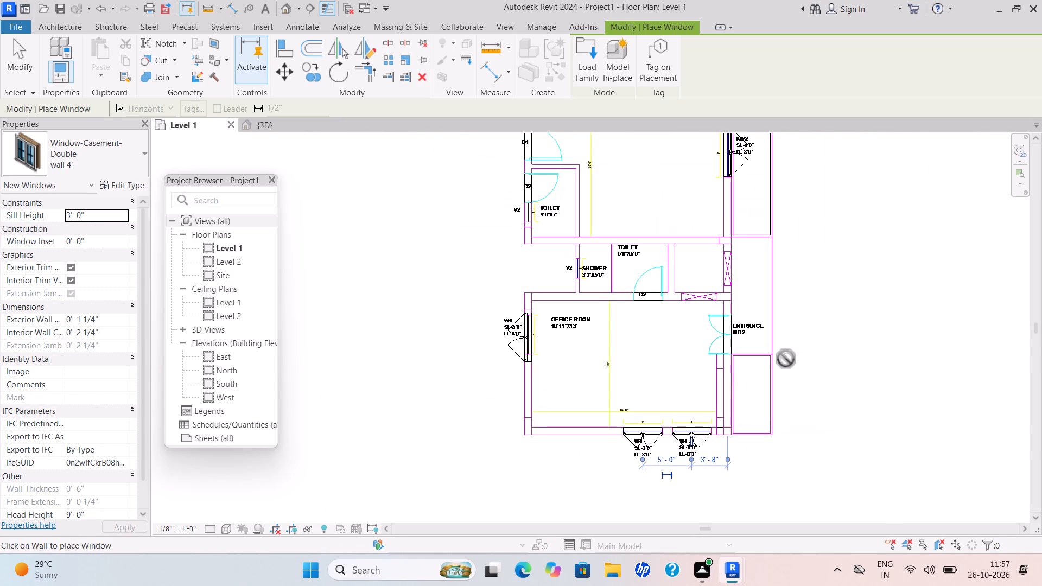
pyautogui.scroll(1, 672, 311)
pyautogui.scroll(-1, 671, 311)
pyautogui.scroll(4, 673, 308)
pyautogui.scroll(1, 748, 255)
pyautogui.scroll(-1, 748, 255)
pyautogui.scroll(1, 748, 255)
pyautogui.scroll(-1, 748, 255)
pyautogui.scroll(3, 748, 255)
pyautogui.scroll(-3, 764, 286)
pyautogui.scroll(1, 767, 305)
pyautogui.scroll(-1, 767, 307)
pyautogui.scroll(1, 767, 308)
pyautogui.scroll(-1, 767, 309)
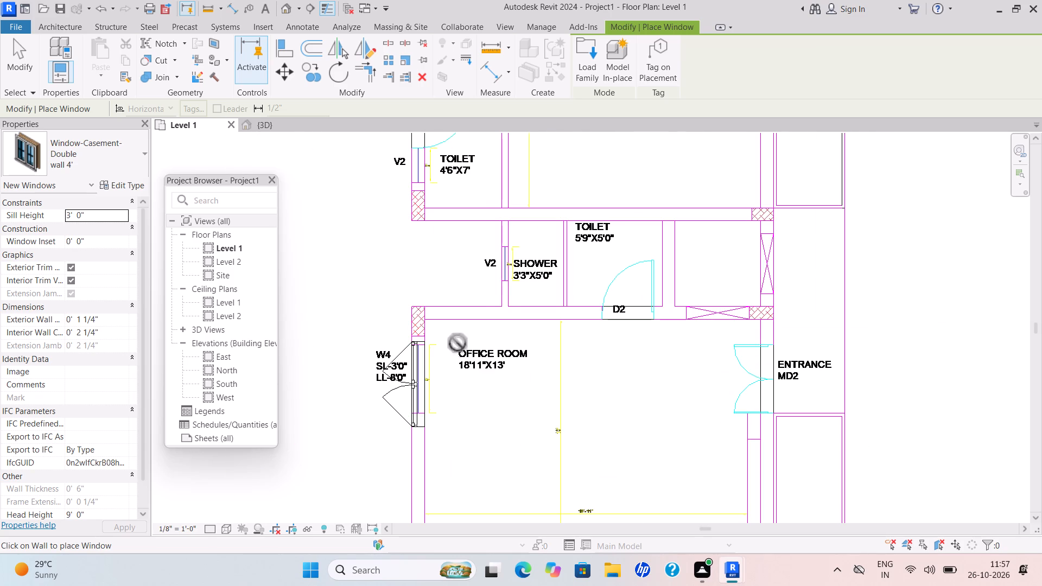
pyautogui.scroll(1, 521, 258)
pyautogui.scroll(-1, 520, 259)
pyautogui.scroll(9, 520, 260)
pyautogui.scroll(-5, 693, 214)
pyautogui.scroll(1, 692, 235)
pyautogui.scroll(-3, 692, 235)
pyautogui.scroll(1, 701, 235)
pyautogui.scroll(-2, 701, 235)
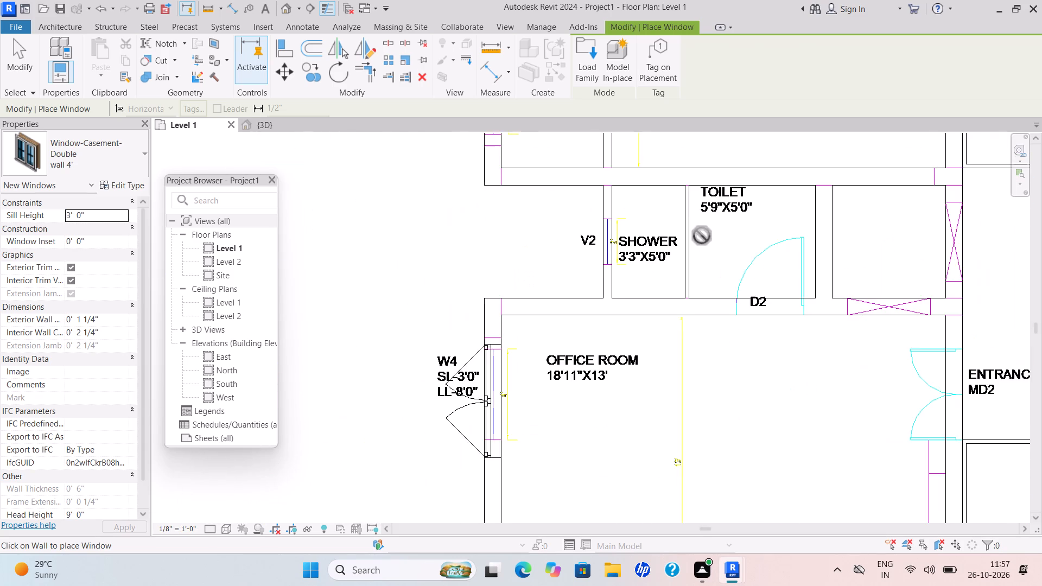
pyautogui.scroll(-6, 702, 235)
pyautogui.moveTo(636, 348); pyautogui.dragTo(618, 371, button='middle')
pyautogui.middleClick(618, 371)
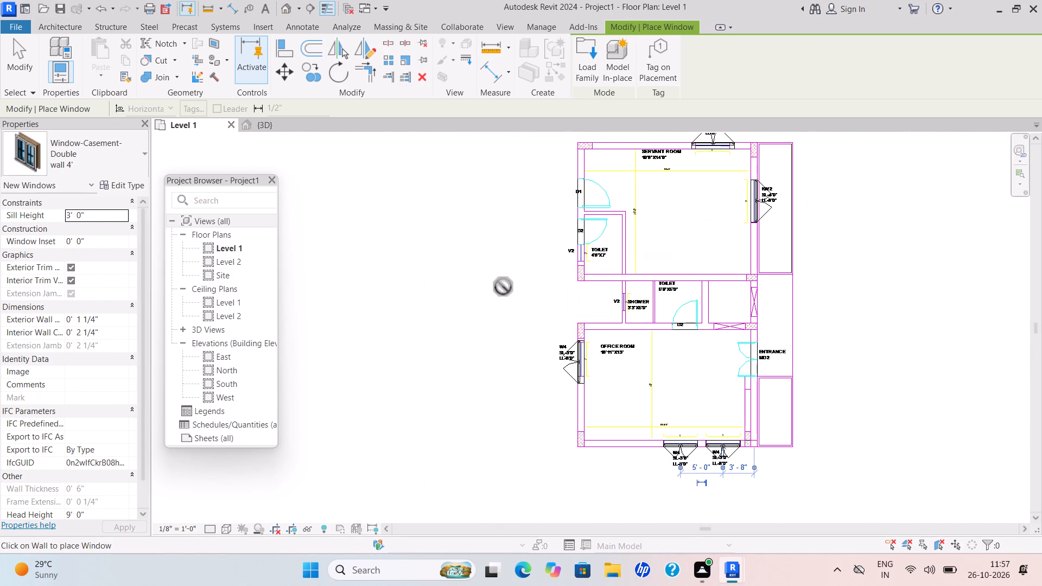
pyautogui.scroll(4, 532, 282)
pyautogui.scroll(-4, 638, 345)
pyautogui.scroll(1, 688, 371)
pyautogui.scroll(-1, 687, 370)
pyautogui.moveTo(689, 340); pyautogui.dragTo(519, 299, button='middle')
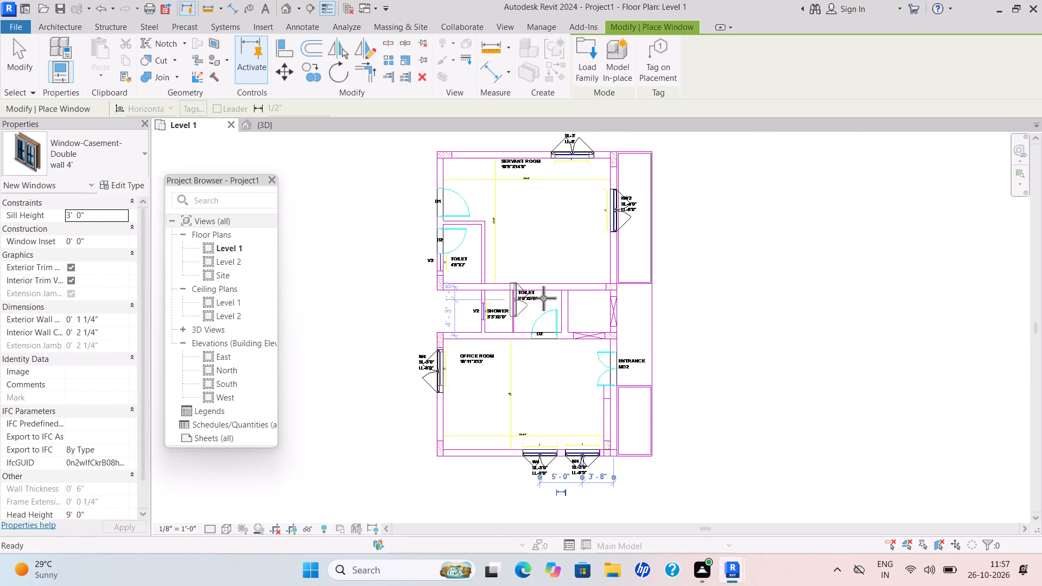
pyautogui.scroll(5, 615, 431)
pyautogui.press('Escape')
pyautogui.press('Escape')
# Align the east edge of the office south wall's eastern window with the W4 opening line of the linked plan.
pyautogui.scroll(4, 556, 481)
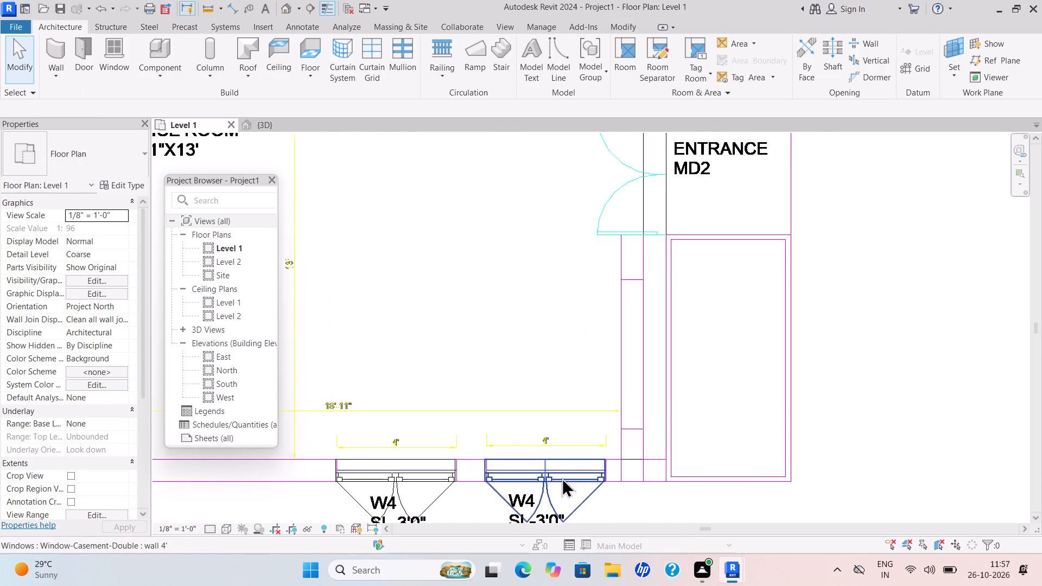
pyautogui.scroll(1, 562, 477)
pyautogui.press('Escape')
pyautogui.press('Escape')
pyautogui.click(615, 21)
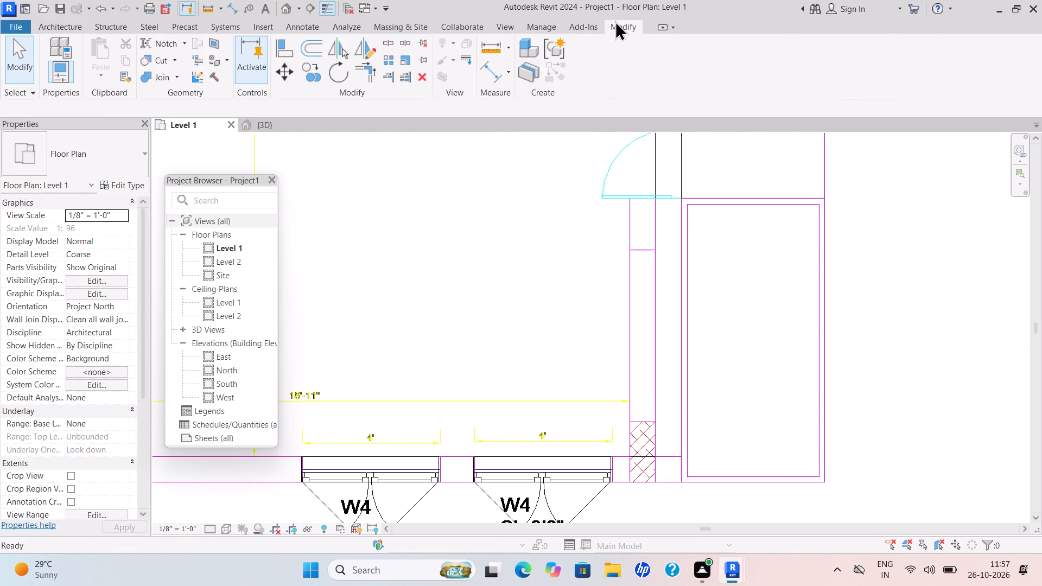
pyautogui.moveTo(281, 52); pyautogui.dragTo(303, 63)
pyautogui.scroll(3, 602, 486)
pyautogui.scroll(-1, 602, 486)
pyautogui.scroll(7, 602, 486)
pyautogui.scroll(-1, 624, 463)
pyautogui.scroll(4, 623, 463)
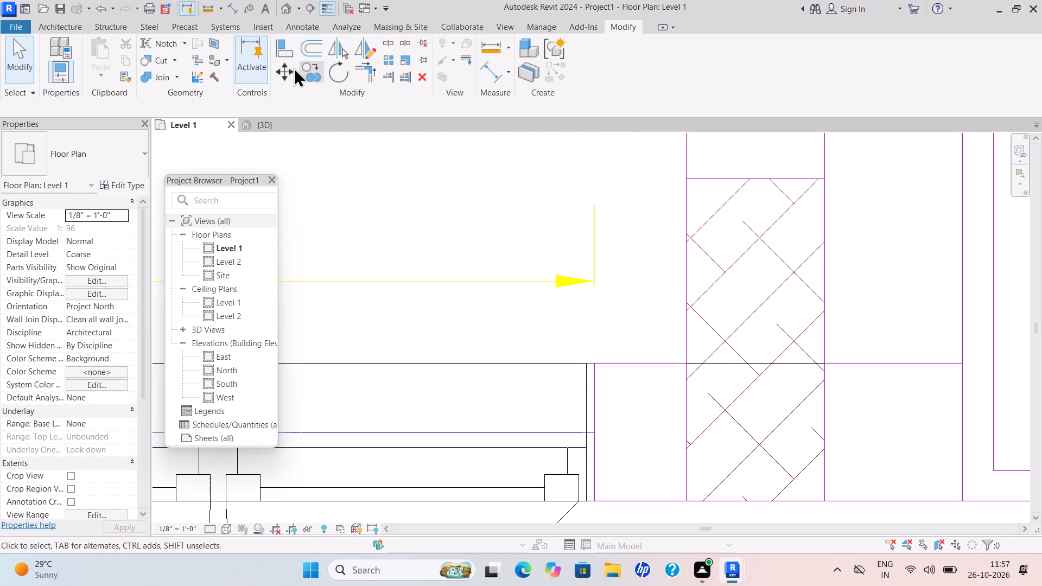
pyautogui.click(285, 54)
pyautogui.click(598, 398)
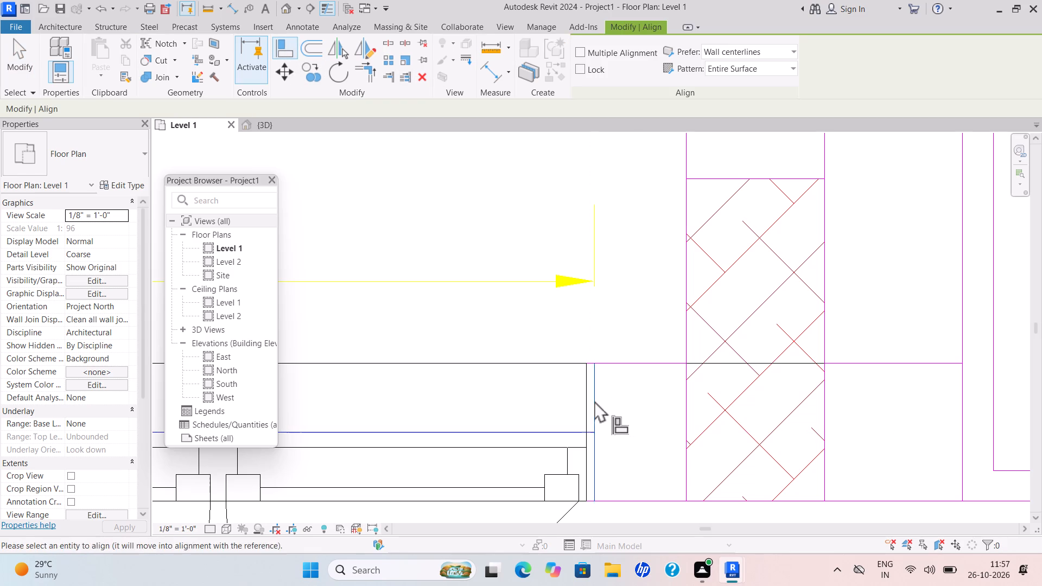
pyautogui.moveTo(584, 388); pyautogui.dragTo(596, 391)
pyautogui.scroll(-8, 647, 383)
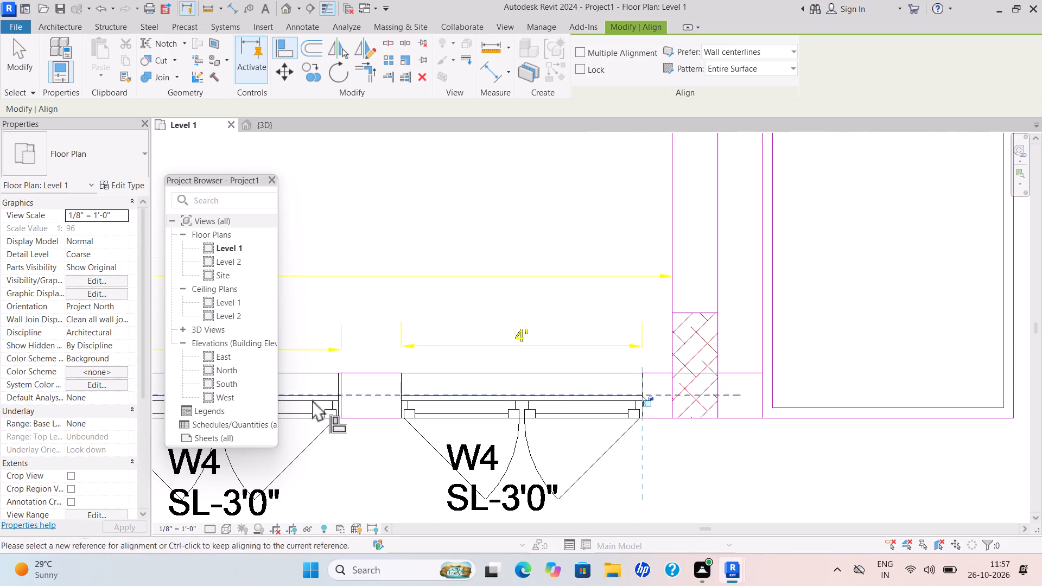
# Align the east edge of the office south wall's western window with its W4 opening line in the linked plan.
pyautogui.scroll(1, 312, 399)
pyautogui.scroll(-1, 312, 399)
pyautogui.scroll(4, 312, 399)
pyautogui.scroll(-2, 346, 386)
pyautogui.scroll(12, 346, 386)
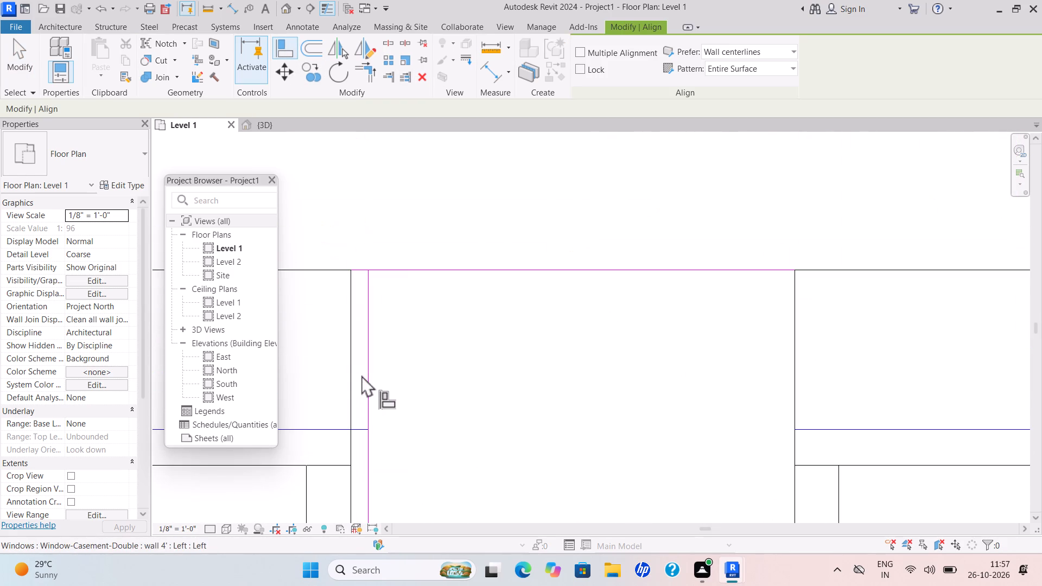
pyautogui.click(371, 364)
pyautogui.click(345, 368)
pyautogui.scroll(-1, 438, 376)
pyautogui.scroll(1, 439, 378)
pyautogui.scroll(-2, 441, 384)
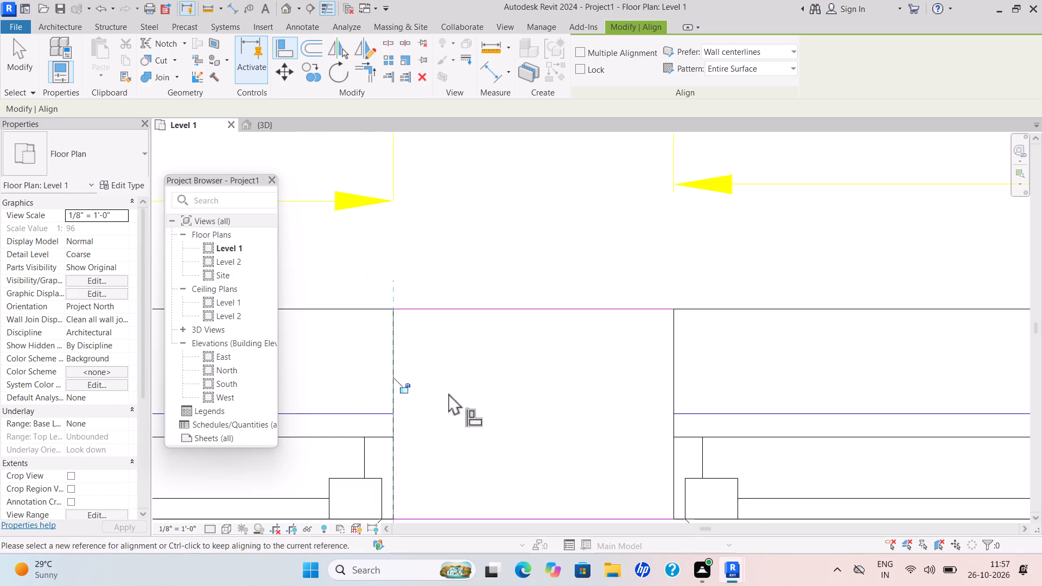
pyautogui.scroll(-5, 448, 393)
pyautogui.scroll(1, 634, 384)
pyautogui.scroll(-1, 634, 384)
pyautogui.scroll(1, 634, 384)
pyautogui.scroll(-1, 653, 360)
pyautogui.scroll(1, 653, 360)
pyautogui.scroll(-4, 653, 360)
pyautogui.scroll(1, 652, 357)
pyautogui.scroll(-2, 652, 357)
pyautogui.scroll(1, 653, 354)
pyautogui.scroll(-4, 658, 354)
pyautogui.scroll(1, 659, 355)
pyautogui.scroll(-4, 659, 355)
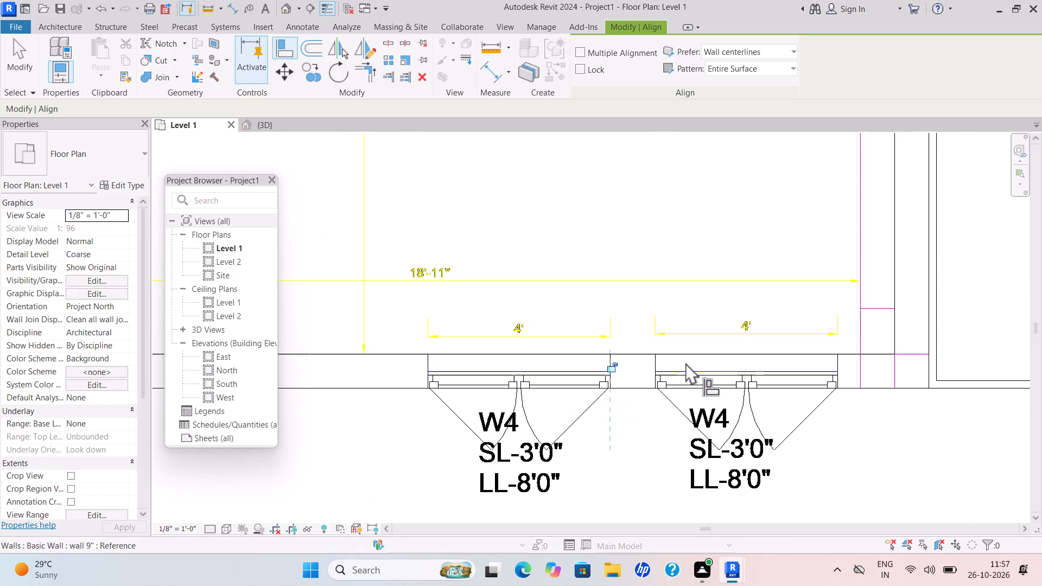
pyautogui.press('Escape')
pyautogui.scroll(-2, 706, 337)
pyautogui.scroll(1, 700, 341)
pyautogui.scroll(-3, 698, 343)
pyautogui.scroll(1, 700, 326)
pyautogui.scroll(-7, 700, 326)
pyautogui.moveTo(689, 339); pyautogui.dragTo(619, 413, button='middle')
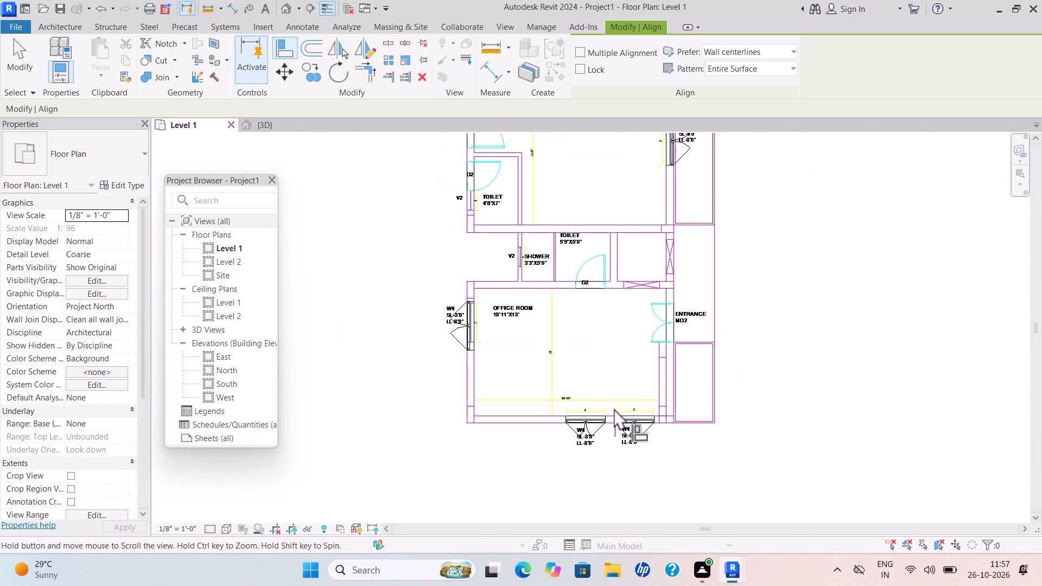
pyautogui.press('Escape')
# Start loading a window family and browse to the Windows (C:) drive.
pyautogui.click(56, 25)
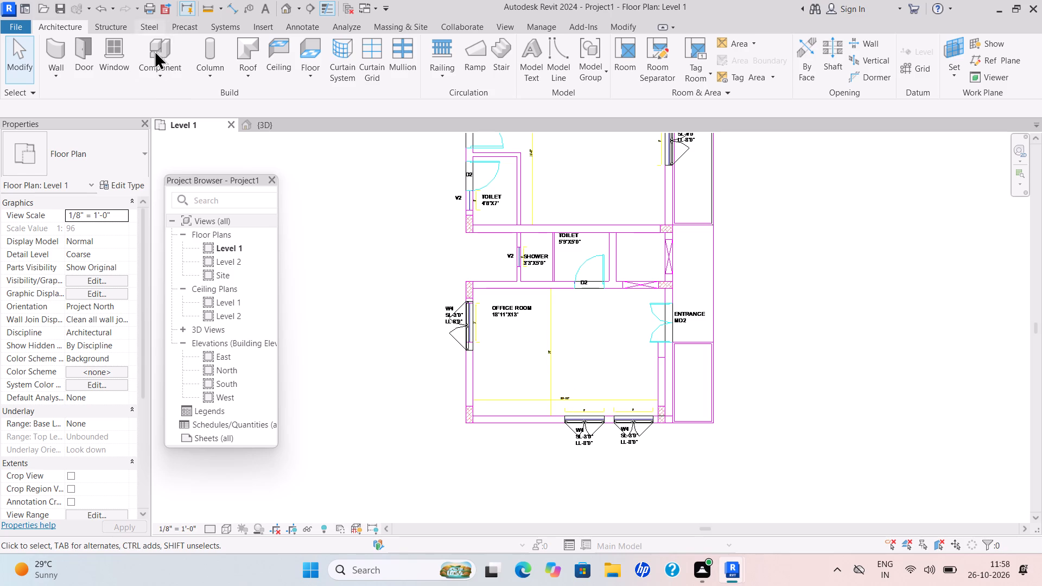
pyautogui.click(119, 63)
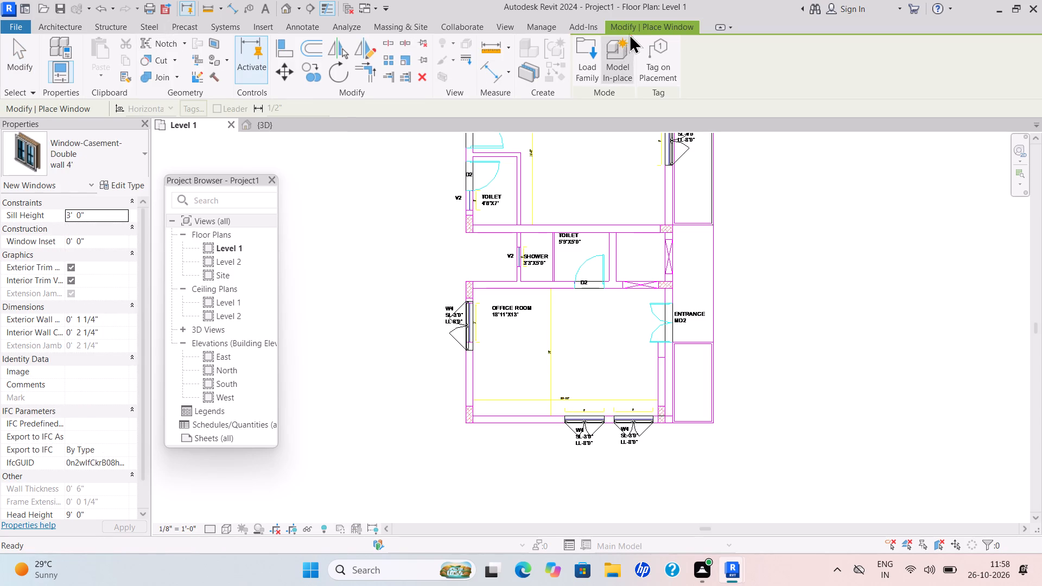
pyautogui.click(595, 56)
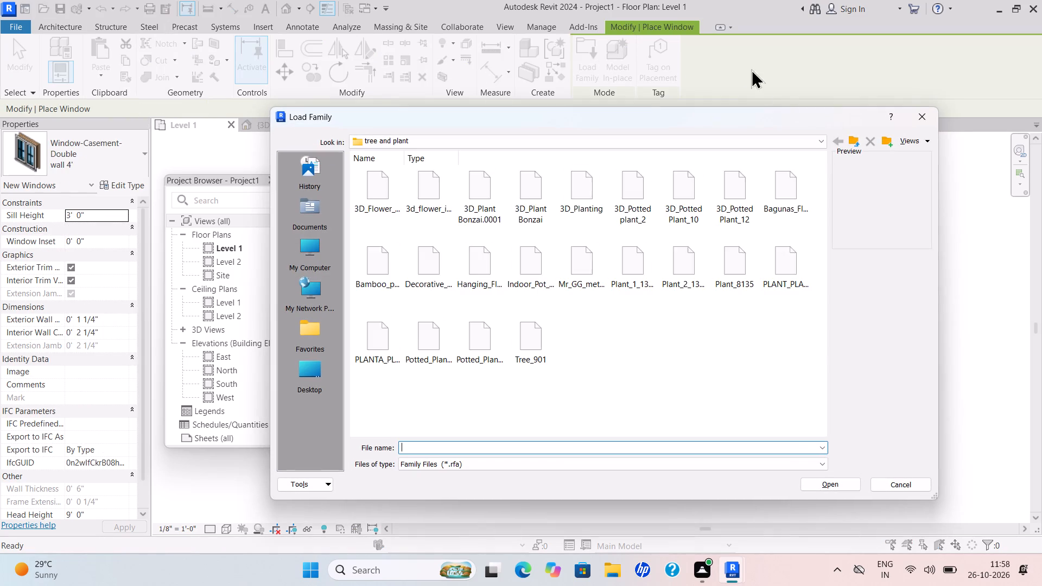
pyautogui.click(822, 138)
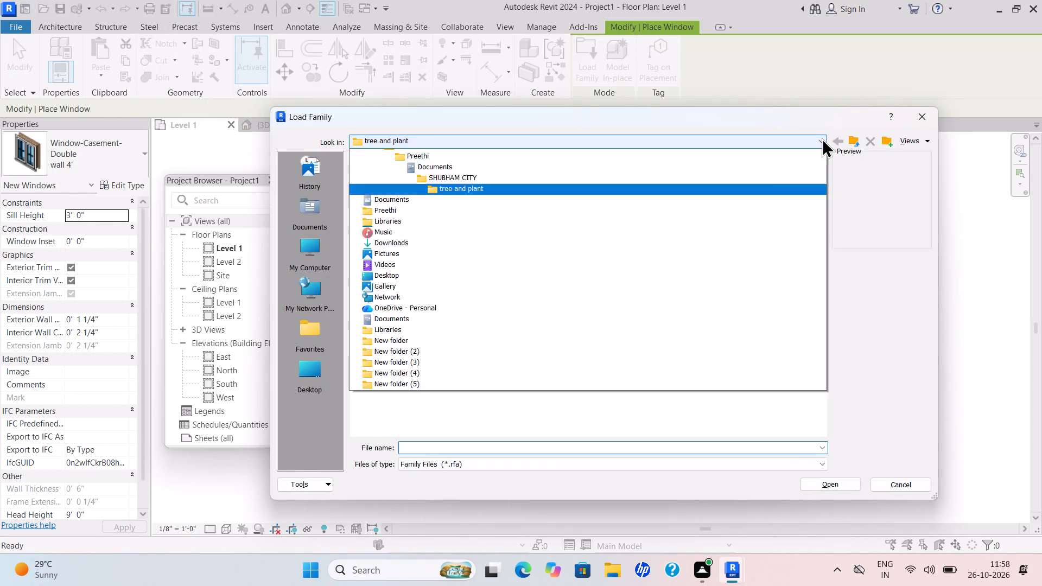
pyautogui.click(648, 220)
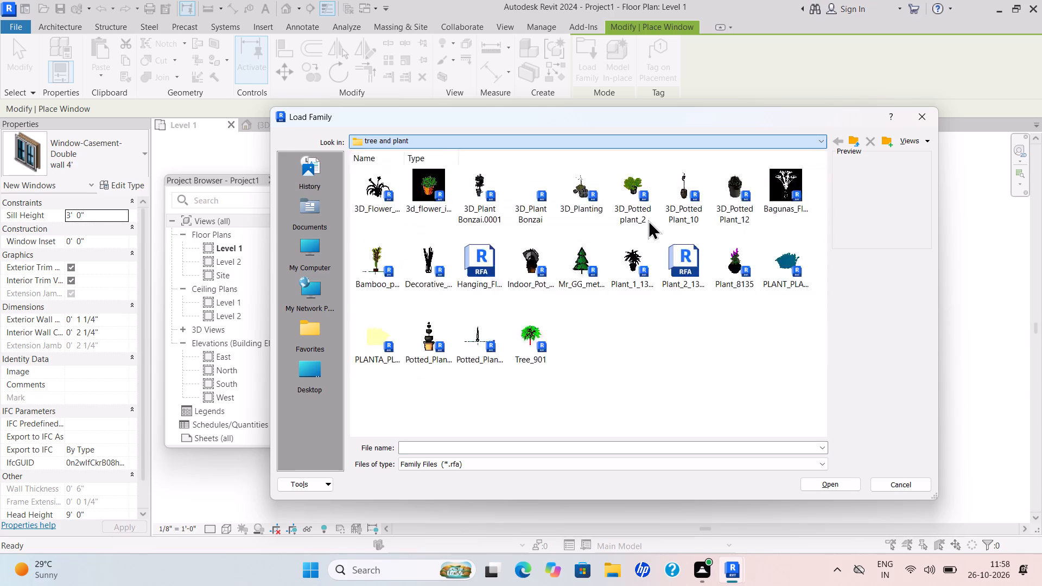
pyautogui.click(821, 137)
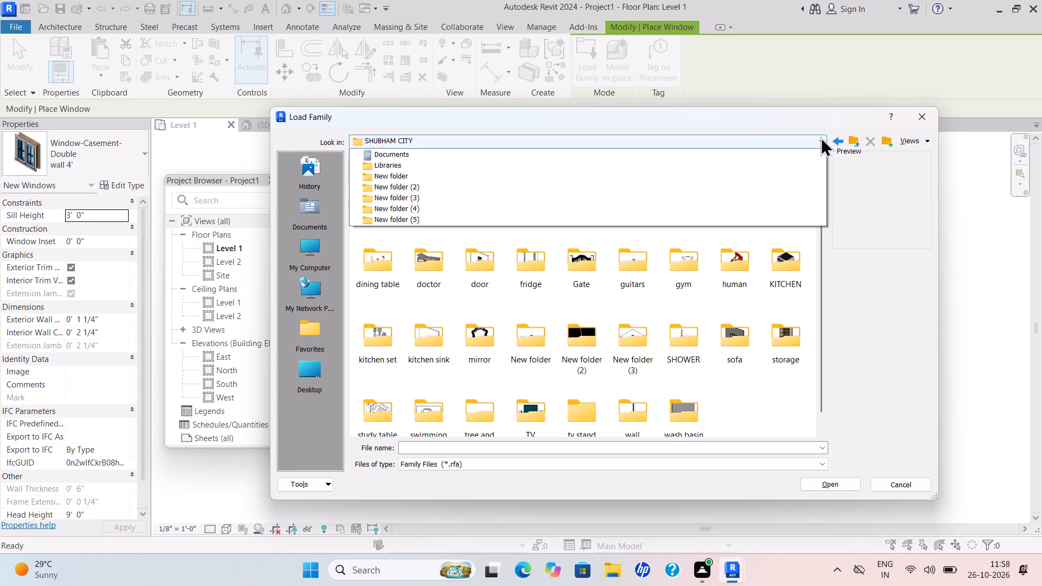
pyautogui.click(549, 170)
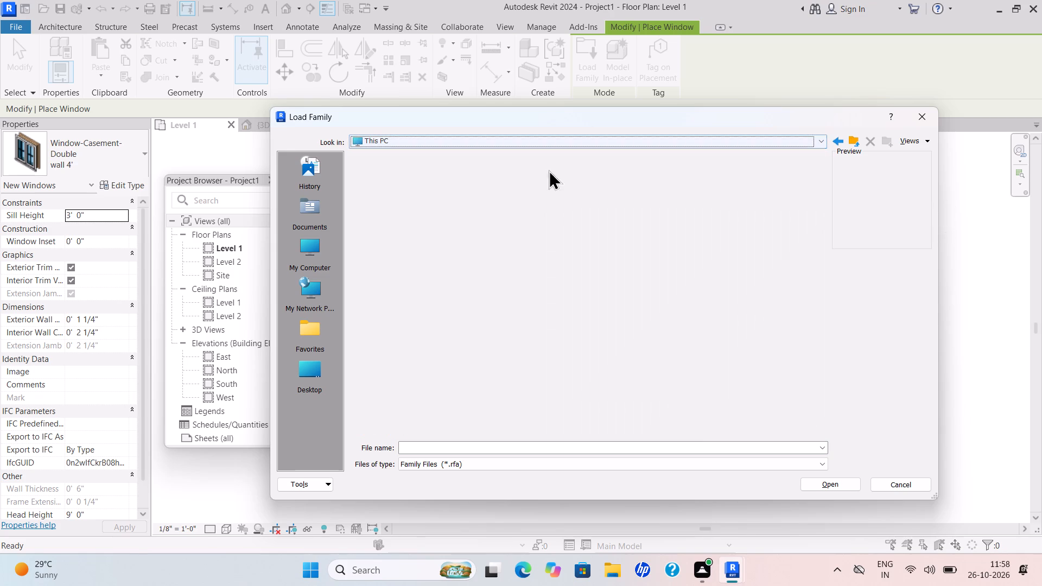
pyautogui.click(388, 204)
pyautogui.doubleClick(391, 201)
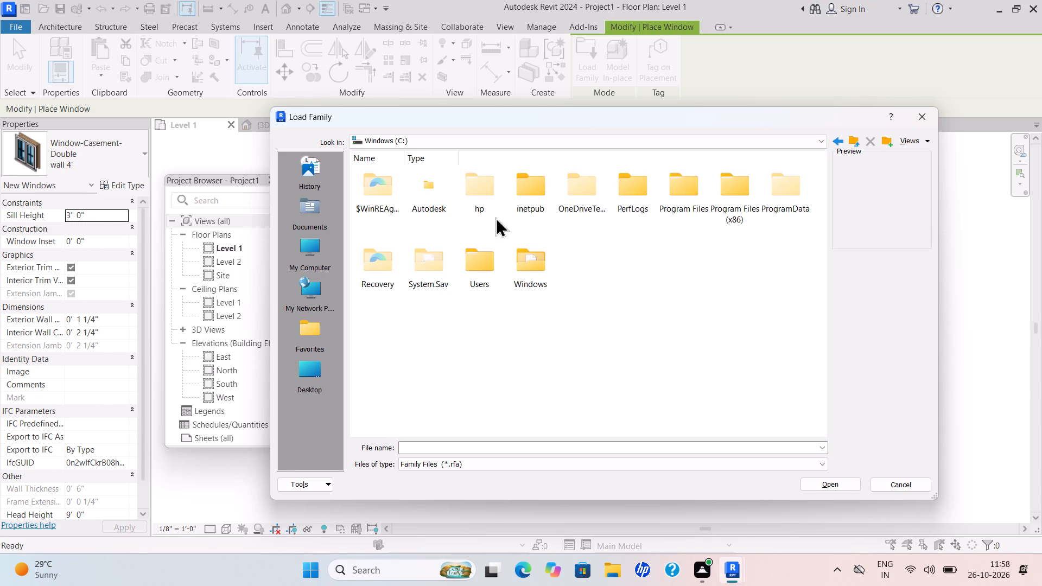
# Browse through ProgramData, Autodesk, RVT 2024, Libraries and English-Imperial to the innermost US family folder.
pyautogui.scroll(-1, 566, 235)
pyautogui.scroll(1, 567, 236)
pyautogui.scroll(-1, 572, 237)
pyautogui.doubleClick(789, 183)
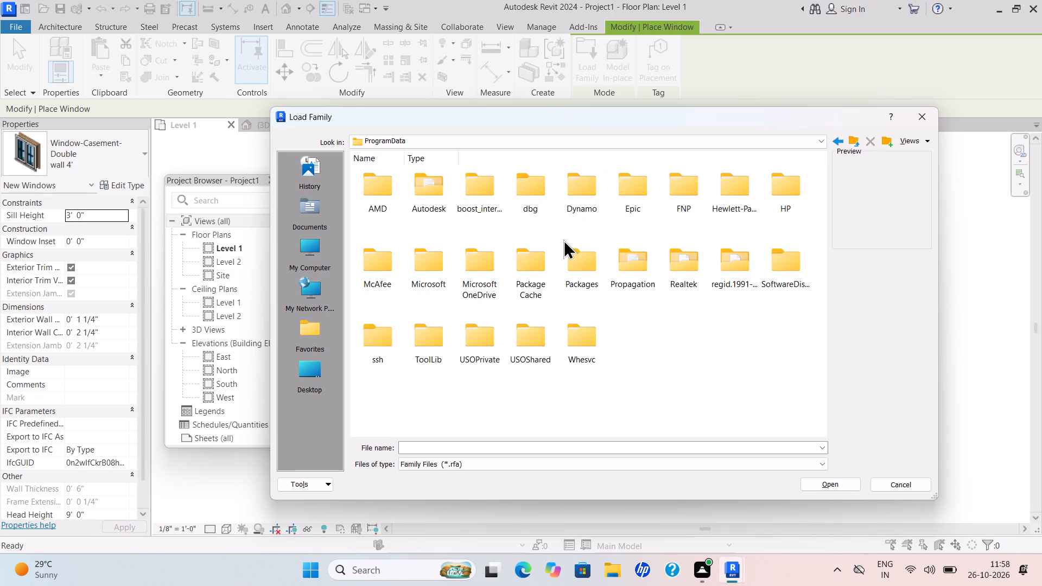
pyautogui.scroll(-4, 745, 215)
pyautogui.doubleClick(420, 195)
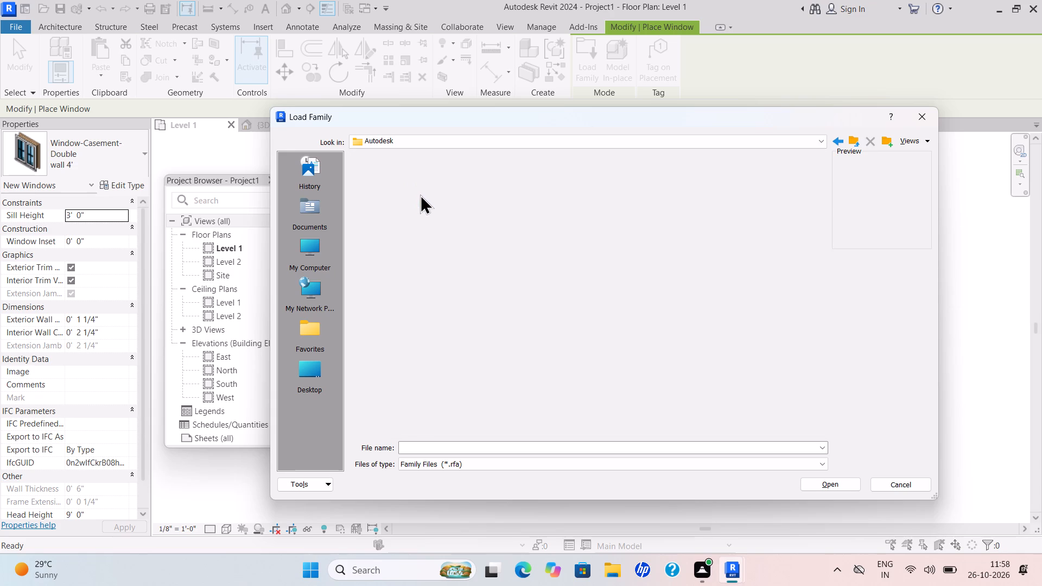
pyautogui.scroll(-3, 561, 398)
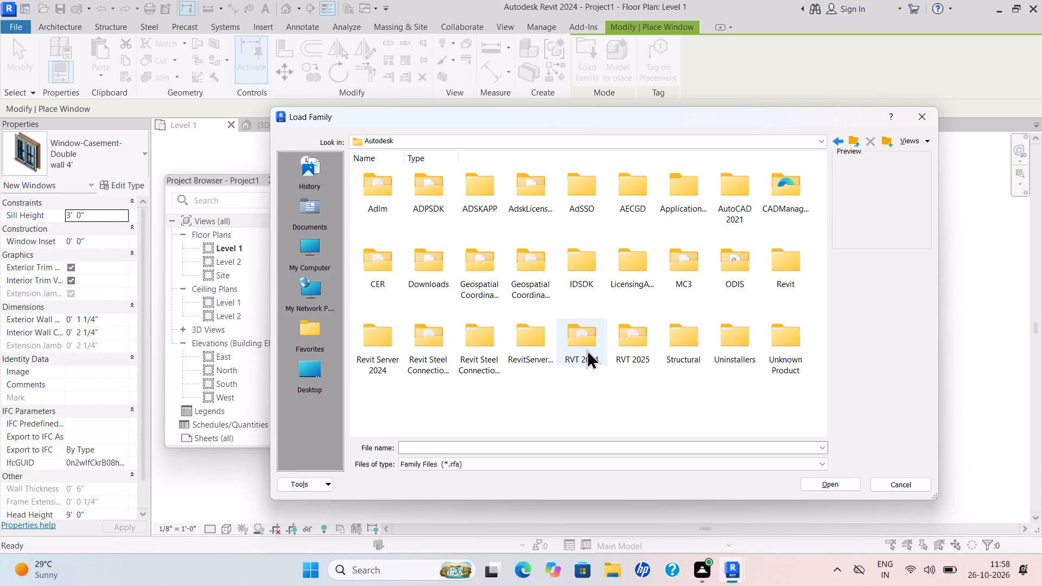
pyautogui.doubleClick(587, 349)
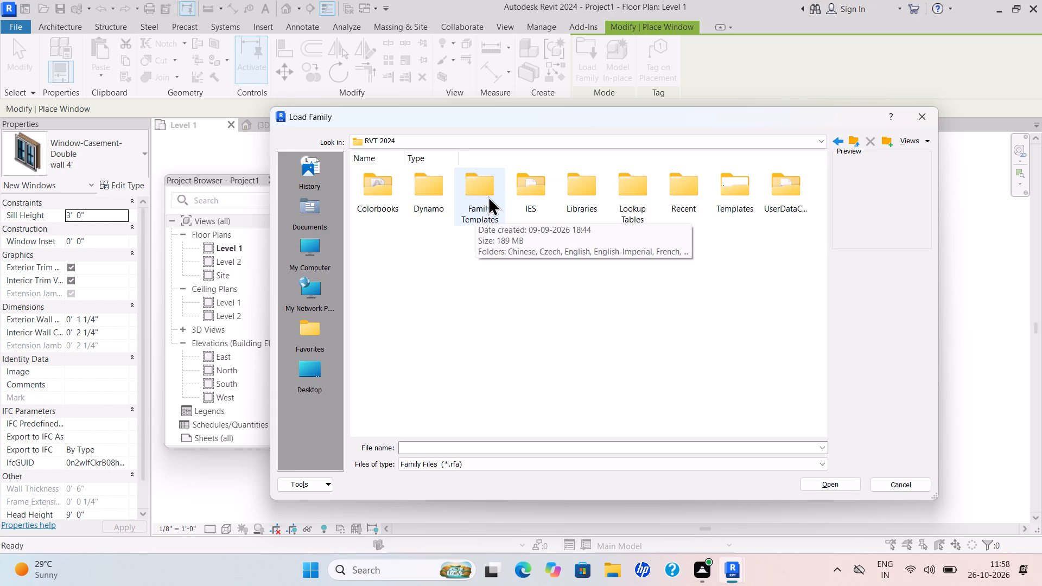
pyautogui.doubleClick(588, 183)
pyautogui.doubleClick(539, 192)
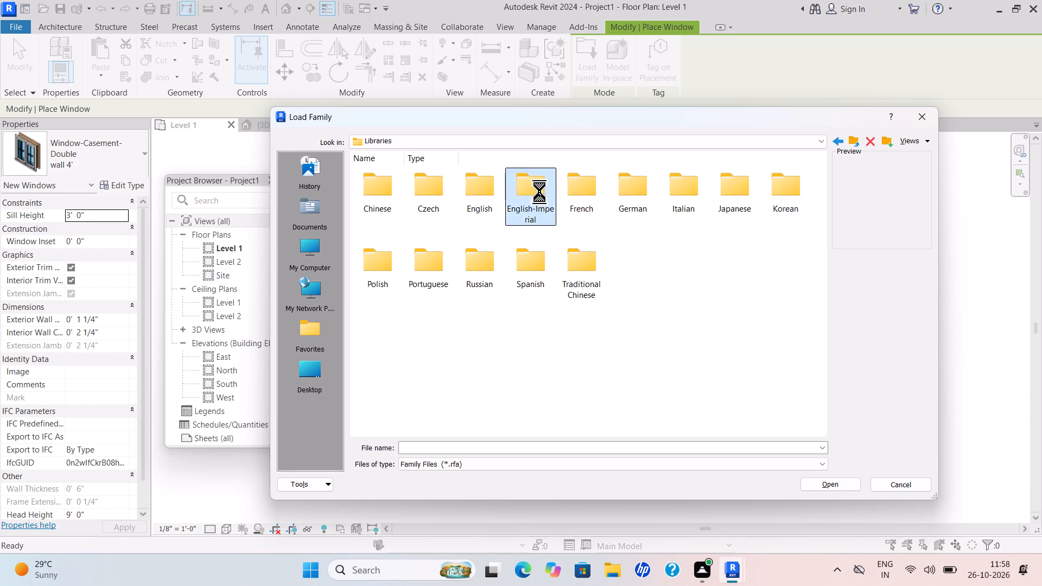
pyautogui.doubleClick(382, 196)
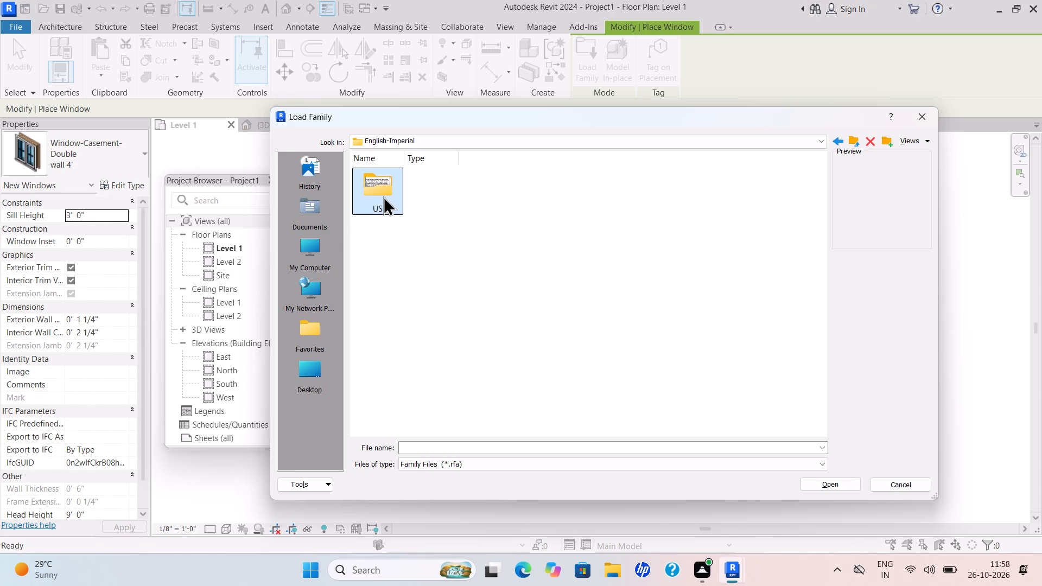
pyautogui.doubleClick(383, 196)
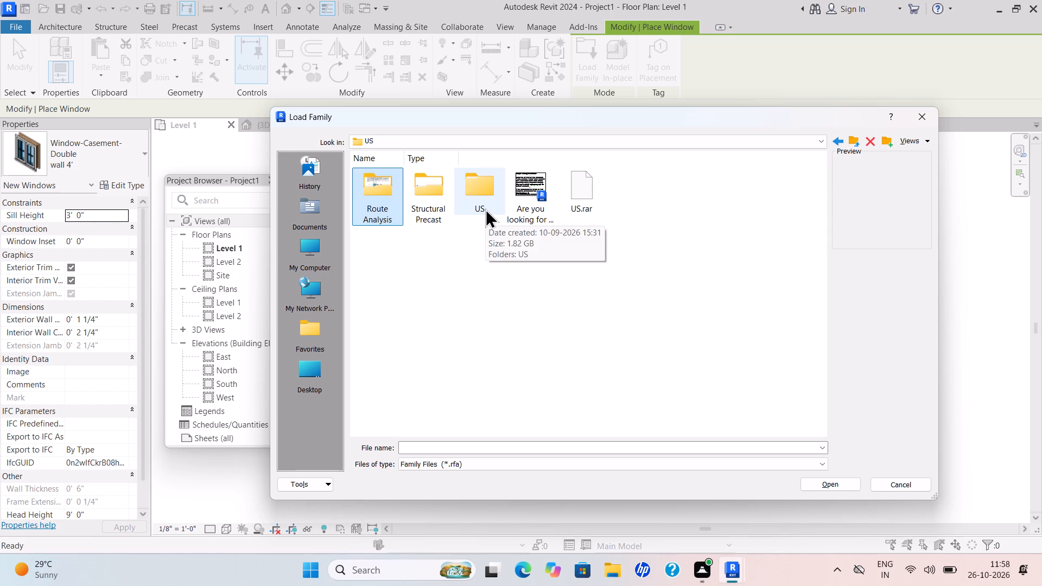
pyautogui.doubleClick(485, 208)
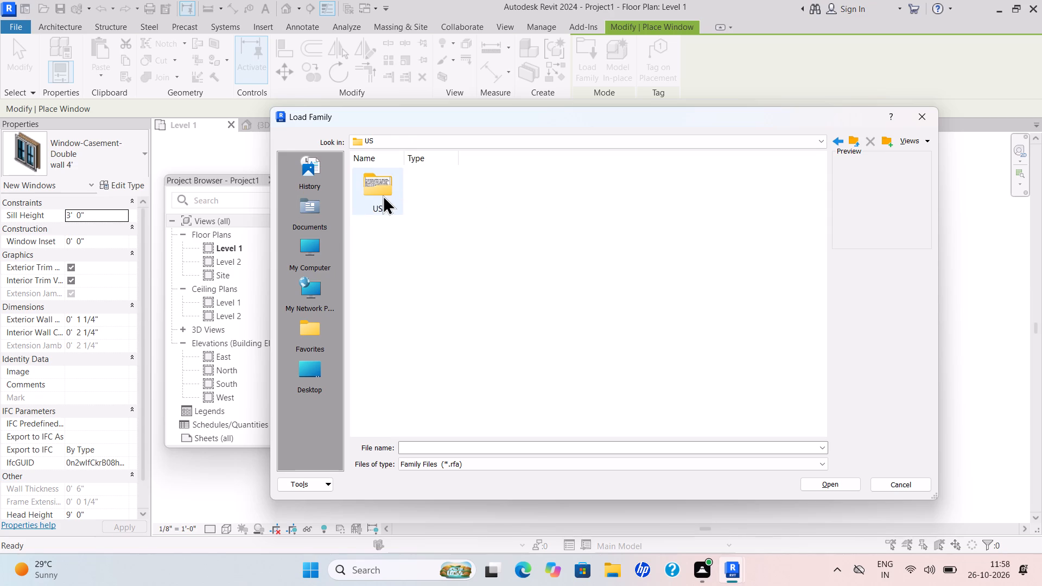
pyautogui.doubleClick(383, 195)
pyautogui.doubleClick(380, 195)
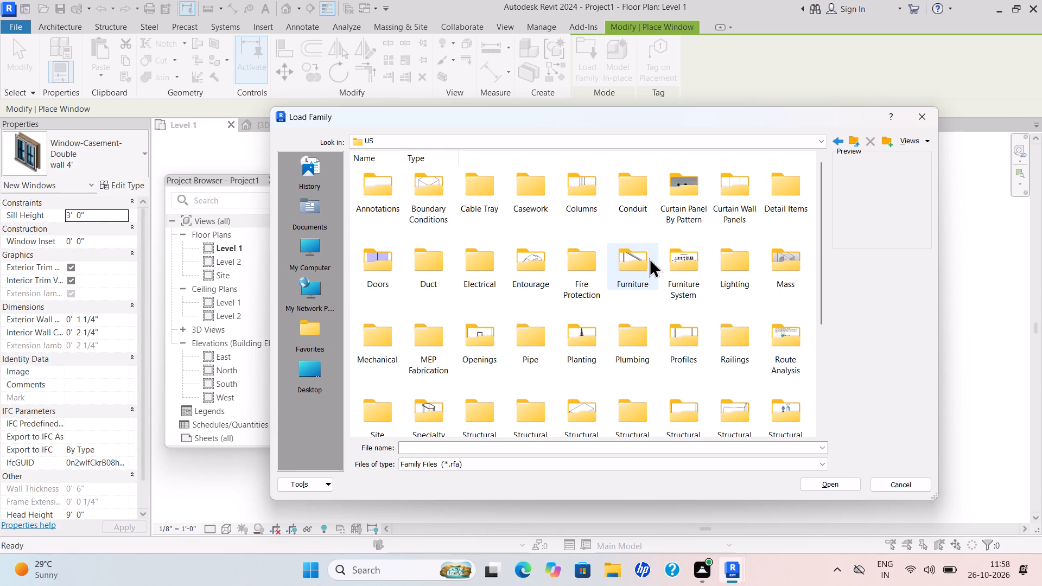
# Load the Window-Louvers family from the library's Windows folder.
pyautogui.scroll(1, 661, 306)
pyautogui.scroll(-4, 661, 307)
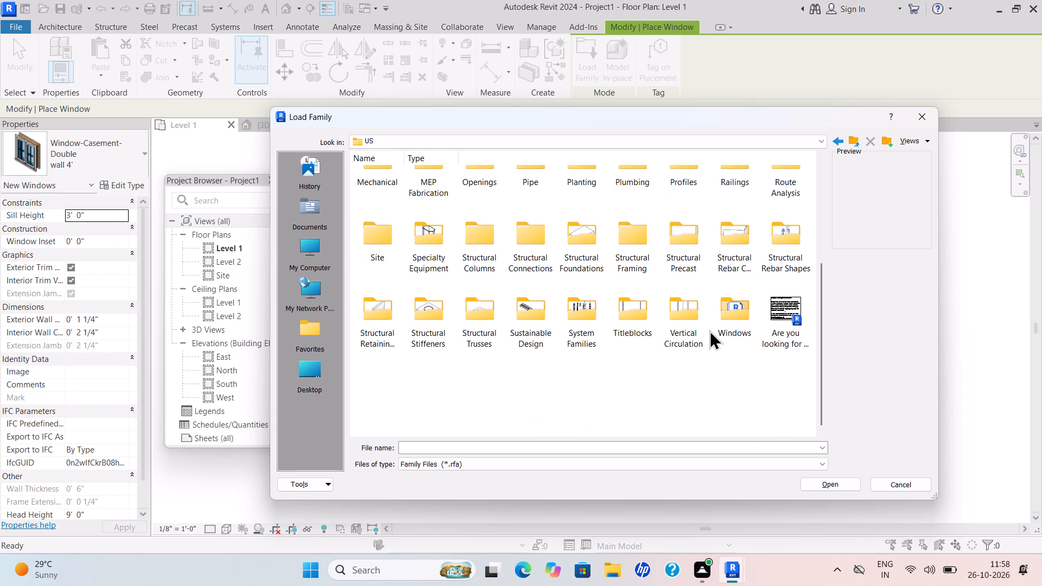
pyautogui.doubleClick(728, 319)
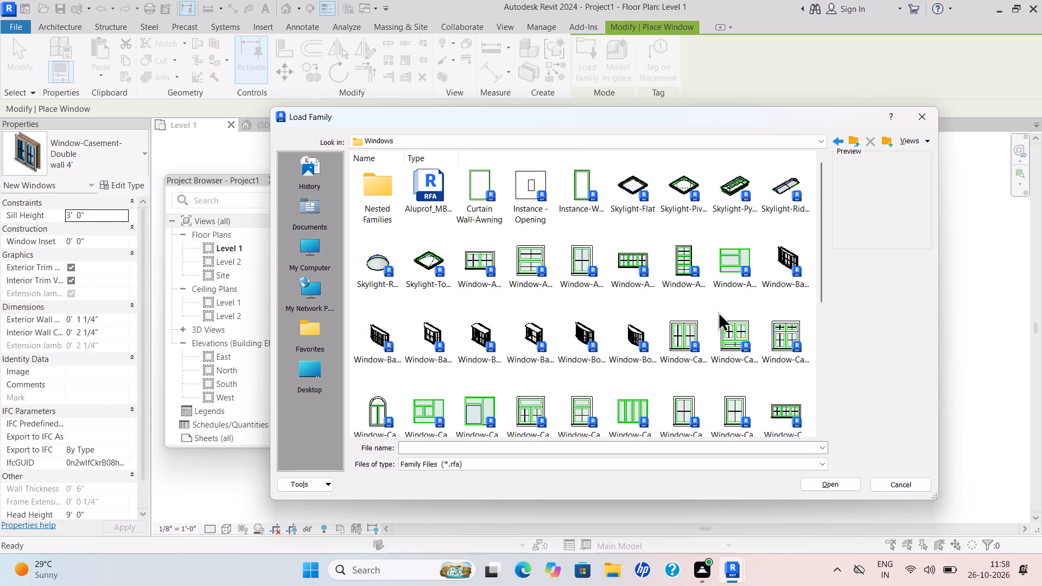
pyautogui.scroll(-1, 717, 311)
pyautogui.scroll(1, 717, 311)
pyautogui.scroll(-6, 717, 311)
pyautogui.scroll(1, 751, 351)
pyautogui.scroll(-3, 751, 351)
pyautogui.click(789, 320)
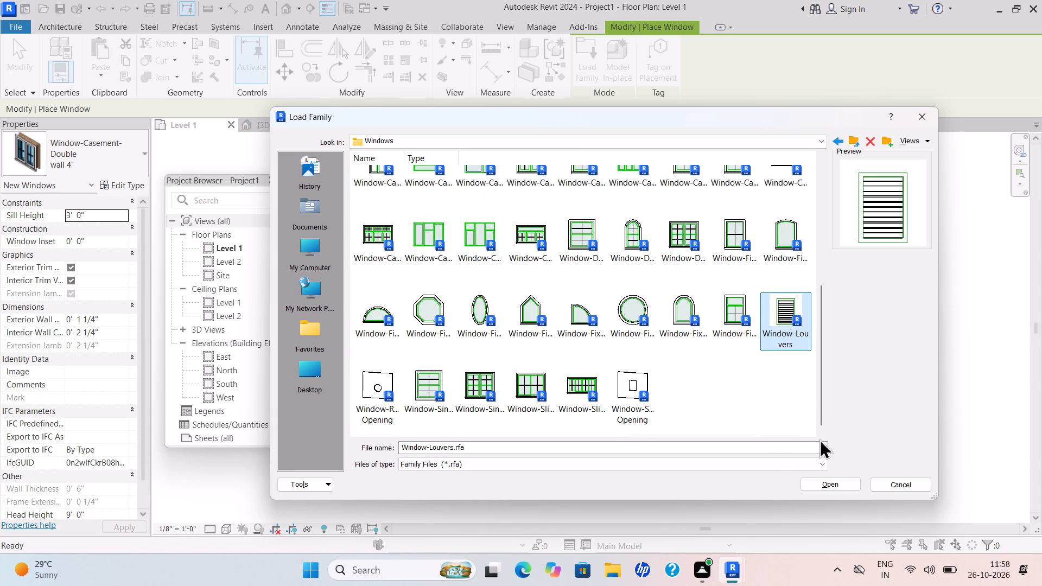
pyautogui.click(842, 479)
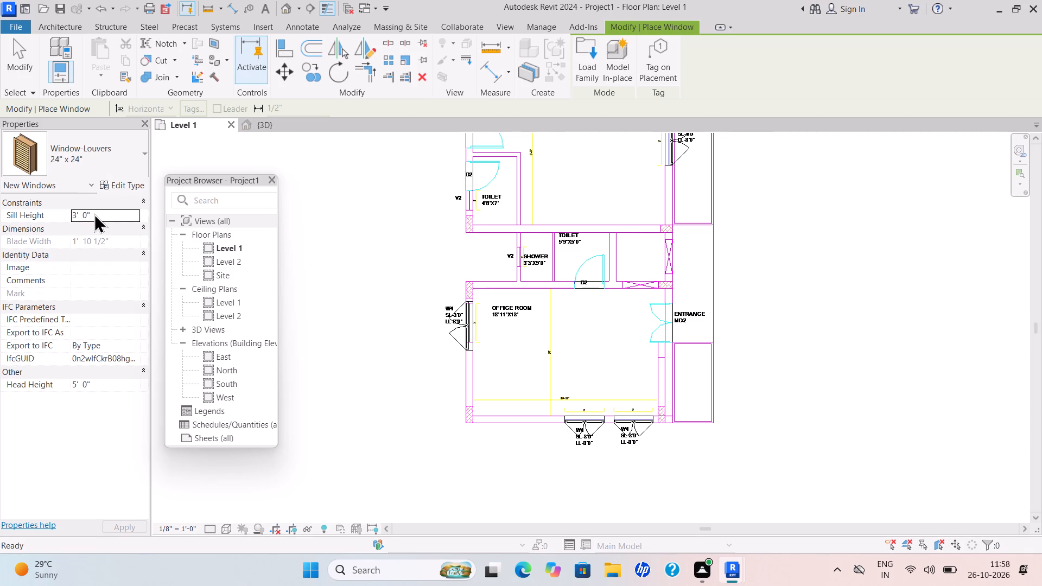
# Place a 24" x 24" Window-Louvers with 7' 0" sill height at the V2 mark on the shower's west wall.
pyautogui.moveTo(94, 213); pyautogui.dragTo(71, 222)
pyautogui.press('BackSpace')
pyautogui.write("7'")
pyautogui.press('Return')
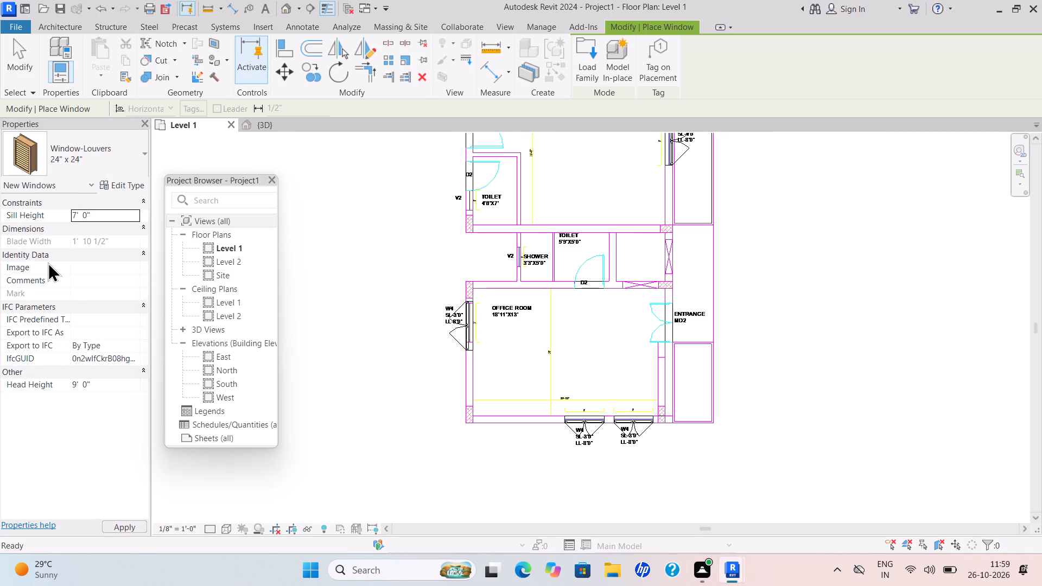
pyautogui.scroll(2, 528, 218)
pyautogui.scroll(-1, 515, 239)
pyautogui.scroll(8, 513, 241)
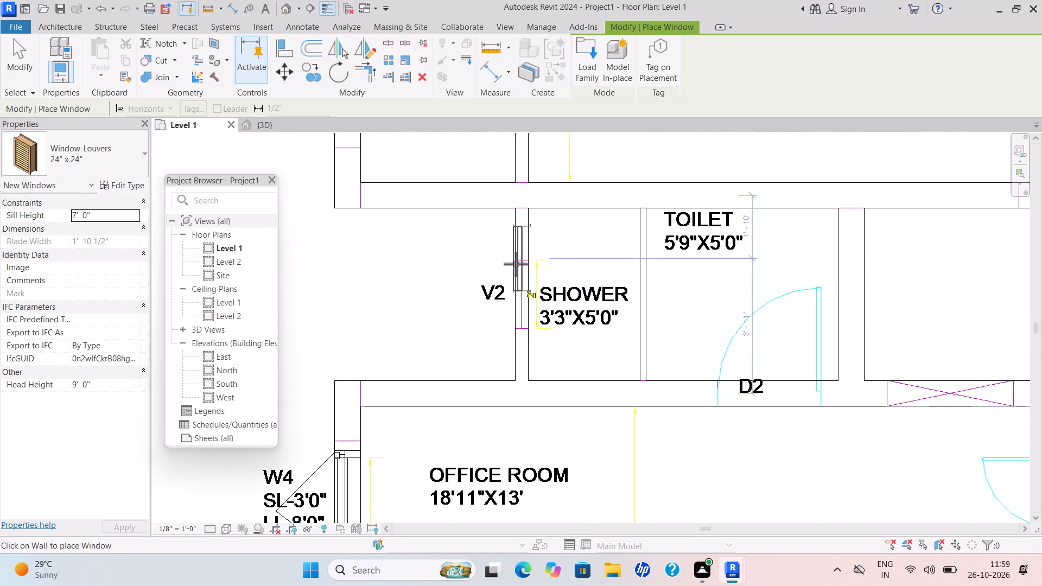
pyautogui.click(518, 298)
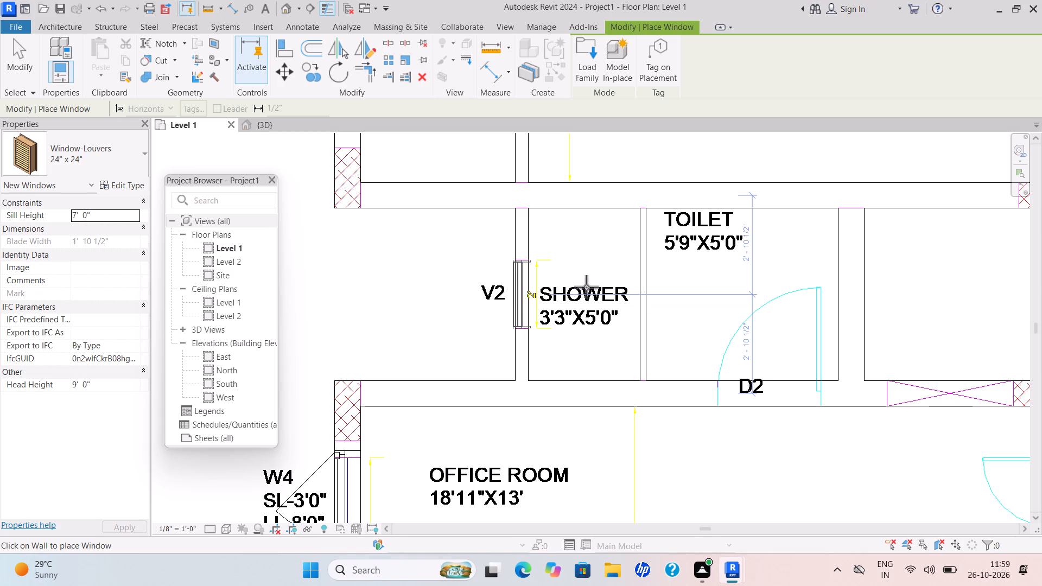
pyautogui.press('Escape')
pyautogui.scroll(-7, 780, 291)
pyautogui.moveTo(726, 307); pyautogui.dragTo(425, 312, button='middle')
pyautogui.press('Escape')
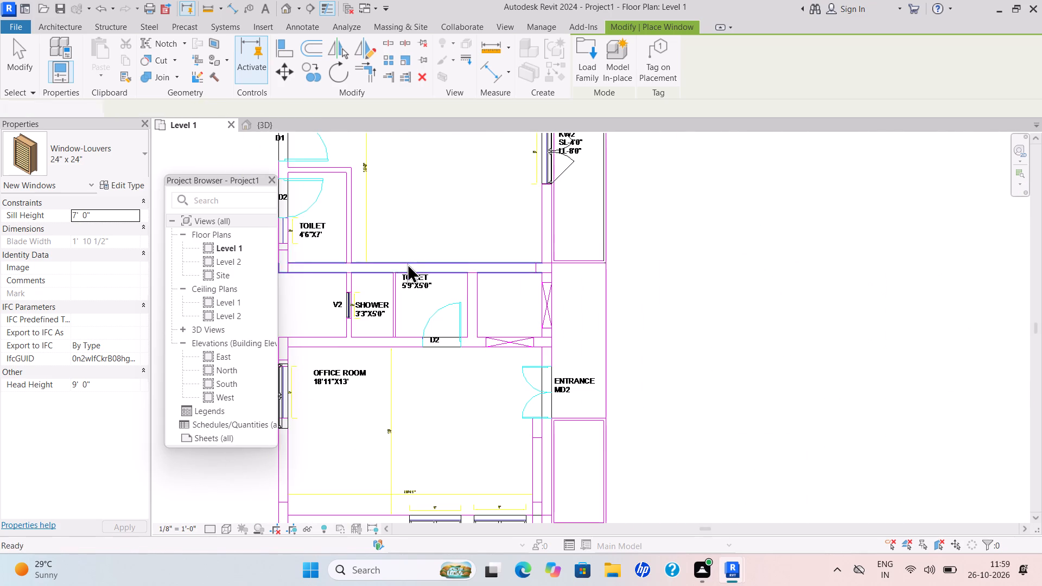
# Examine the building's windows in the 3D view and return to the Level 1 plan.
pyautogui.click(277, 120)
pyautogui.scroll(-1, 540, 343)
pyautogui.scroll(1, 540, 343)
pyautogui.scroll(-3, 540, 343)
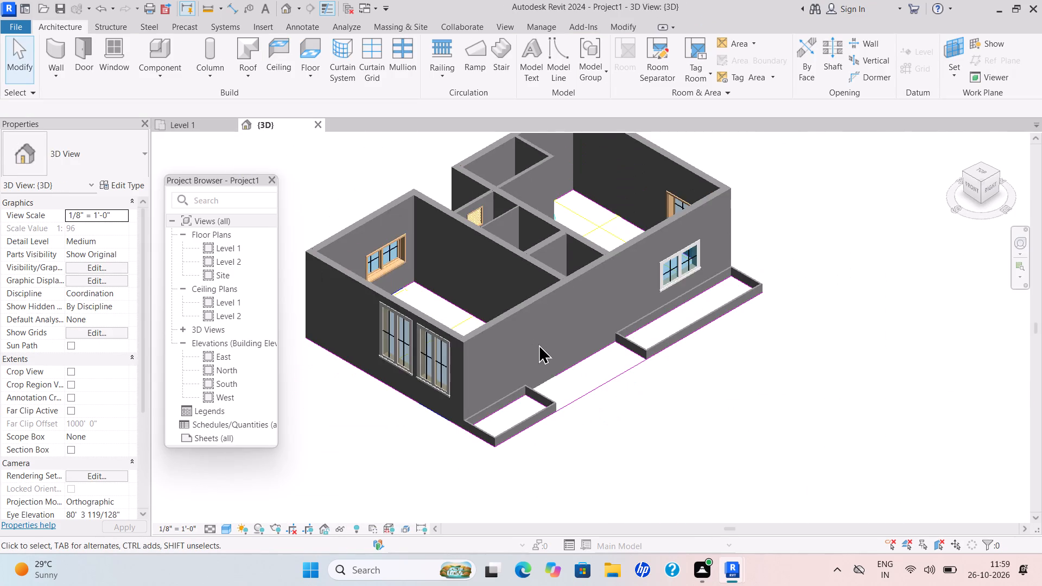
pyautogui.press('Escape')
pyautogui.scroll(2, 544, 295)
pyautogui.scroll(-2, 549, 302)
pyautogui.click(189, 125)
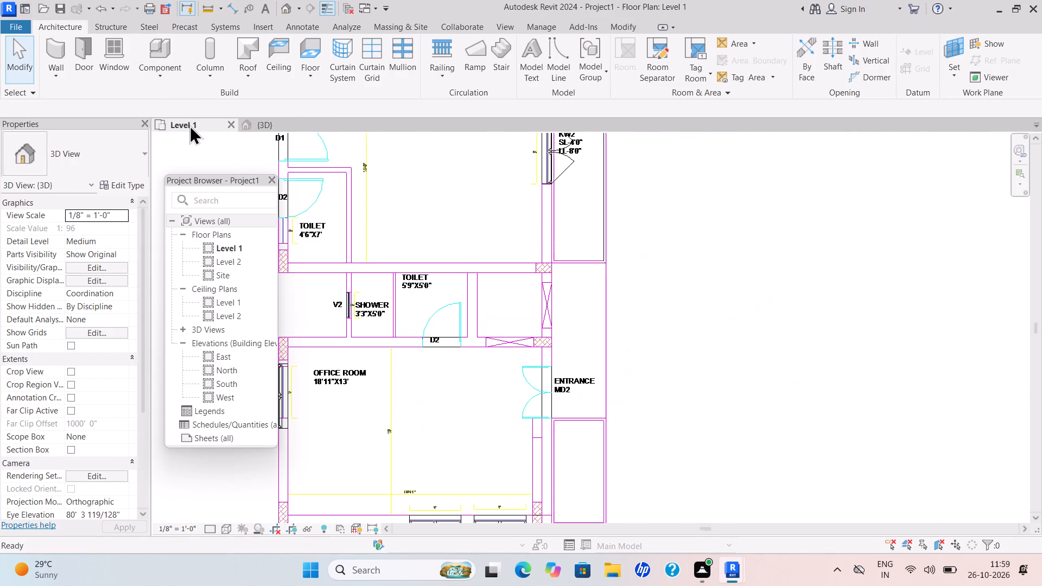
# Examine the Level 1 plan for door and ventilator marks around the servant room, toilets and shower.
pyautogui.scroll(-5, 376, 263)
pyautogui.scroll(3, 368, 251)
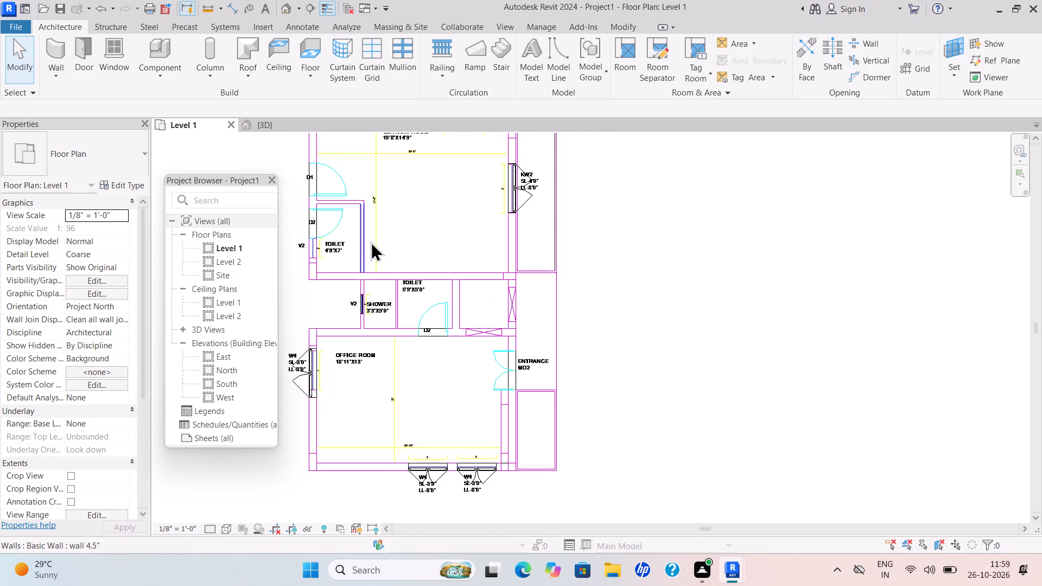
pyautogui.scroll(2, 404, 378)
pyautogui.scroll(-6, 421, 372)
pyautogui.scroll(2, 352, 250)
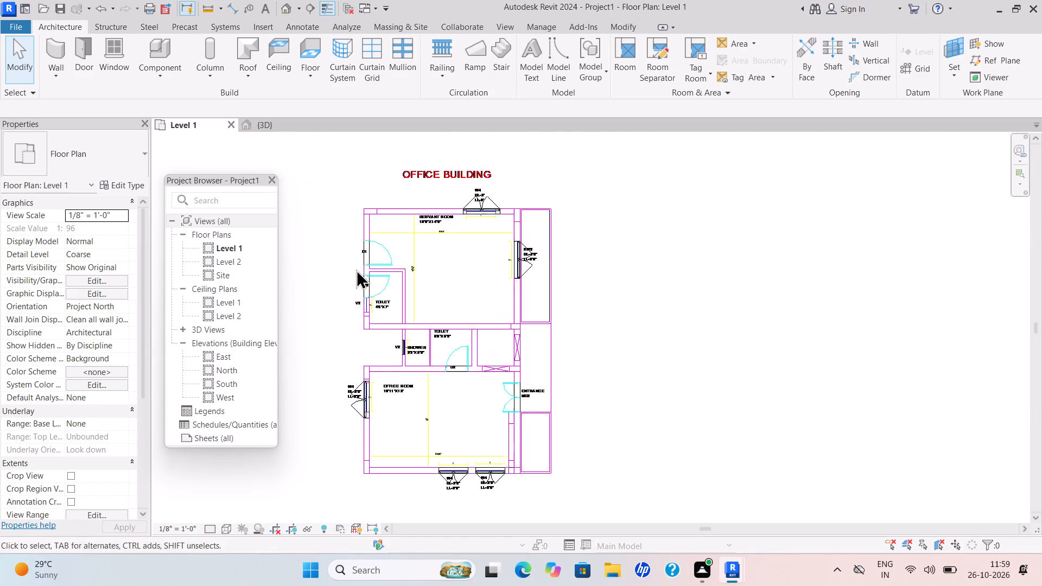
pyautogui.scroll(4, 356, 269)
pyautogui.scroll(-1, 374, 293)
pyautogui.scroll(1, 374, 293)
pyautogui.scroll(-1, 374, 293)
pyautogui.scroll(1, 374, 293)
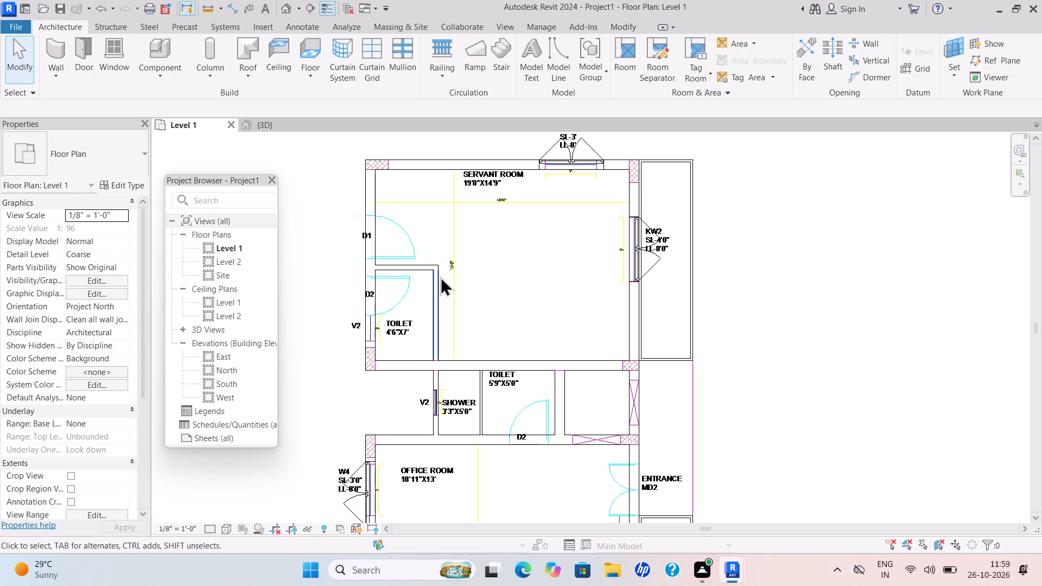
pyautogui.scroll(7, 437, 302)
pyautogui.scroll(-2, 442, 323)
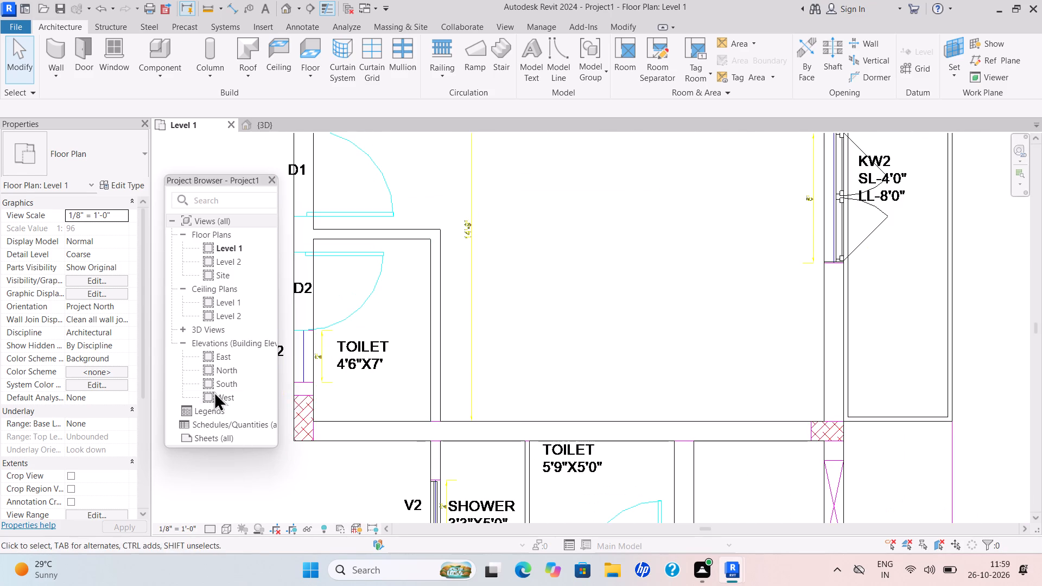
pyautogui.scroll(-2, 314, 275)
pyautogui.moveTo(306, 345); pyautogui.dragTo(306, 352, button='middle')
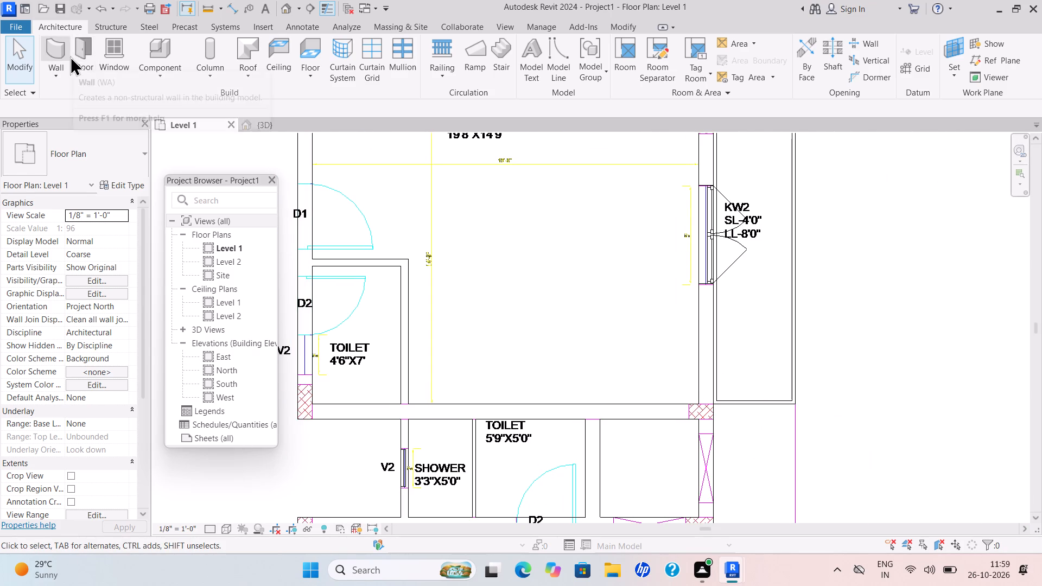
# Start a Door placement and duplicate the Single-Flush 36" x 84" type under the name door 2'6".
pyautogui.moveTo(75, 54); pyautogui.dragTo(79, 59)
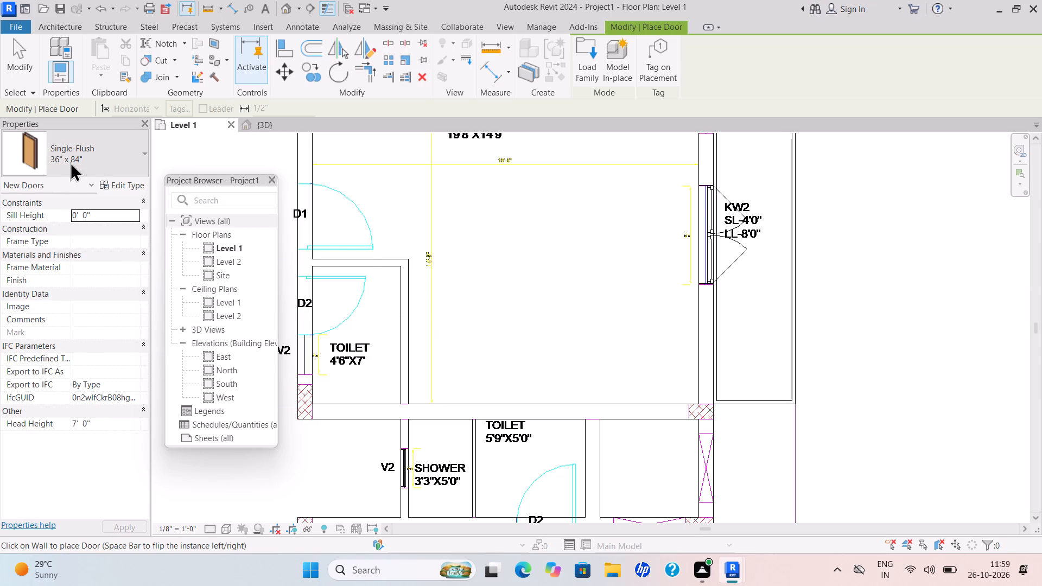
pyautogui.click(131, 184)
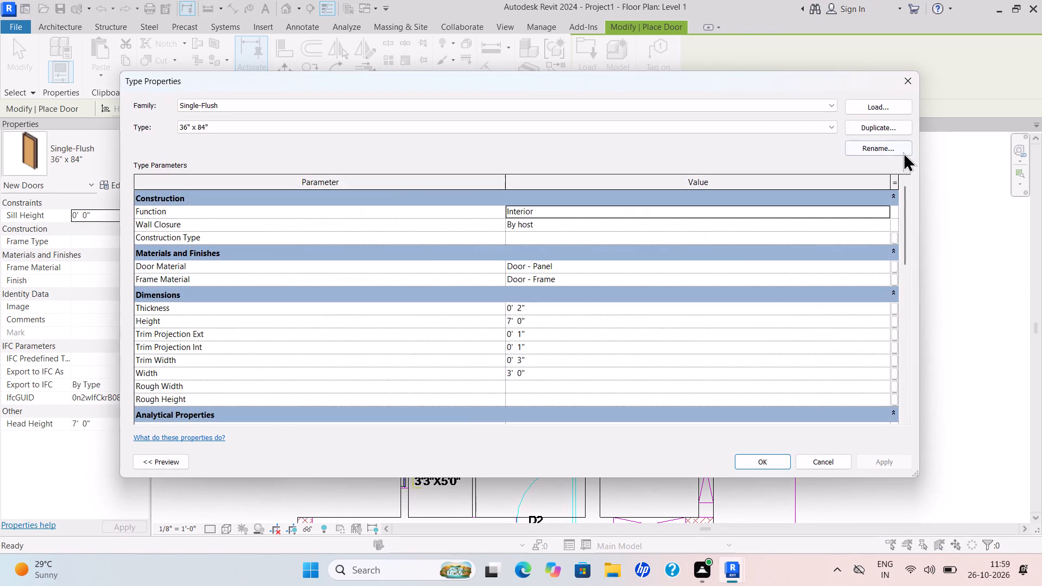
pyautogui.click(893, 126)
pyautogui.press('BackSpace')
pyautogui.write('door')
pyautogui.press('space')
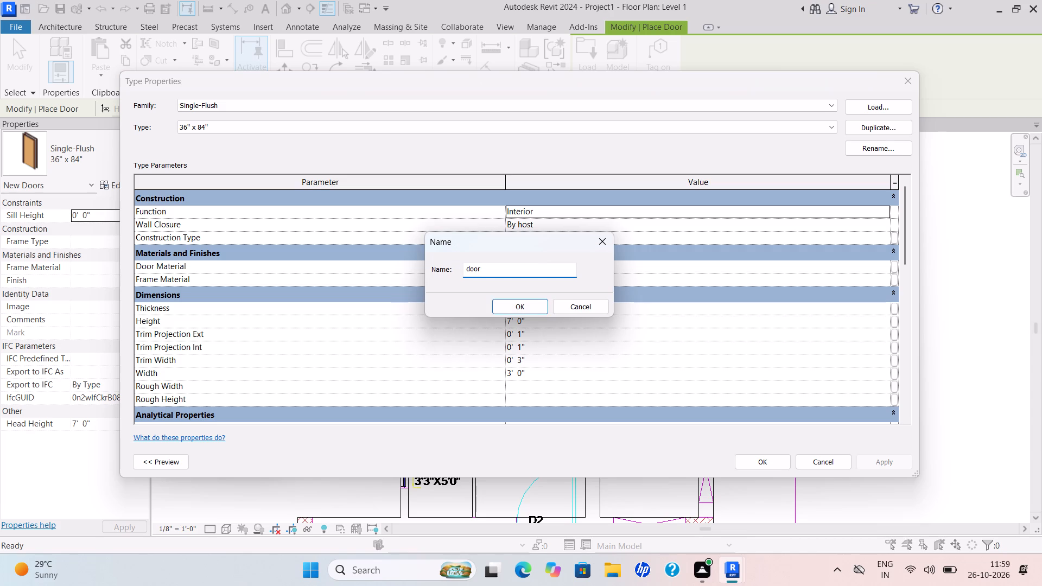
pyautogui.press('2')
pyautogui.write('\'6"')
pyautogui.press('Return')
pyautogui.scroll(-1, 890, 129)
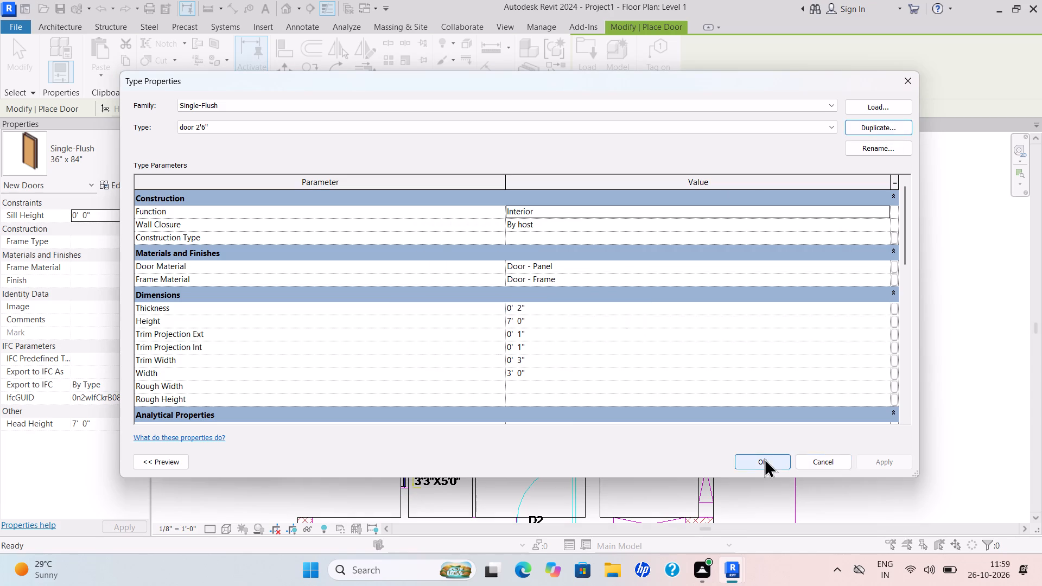
pyautogui.click(763, 458)
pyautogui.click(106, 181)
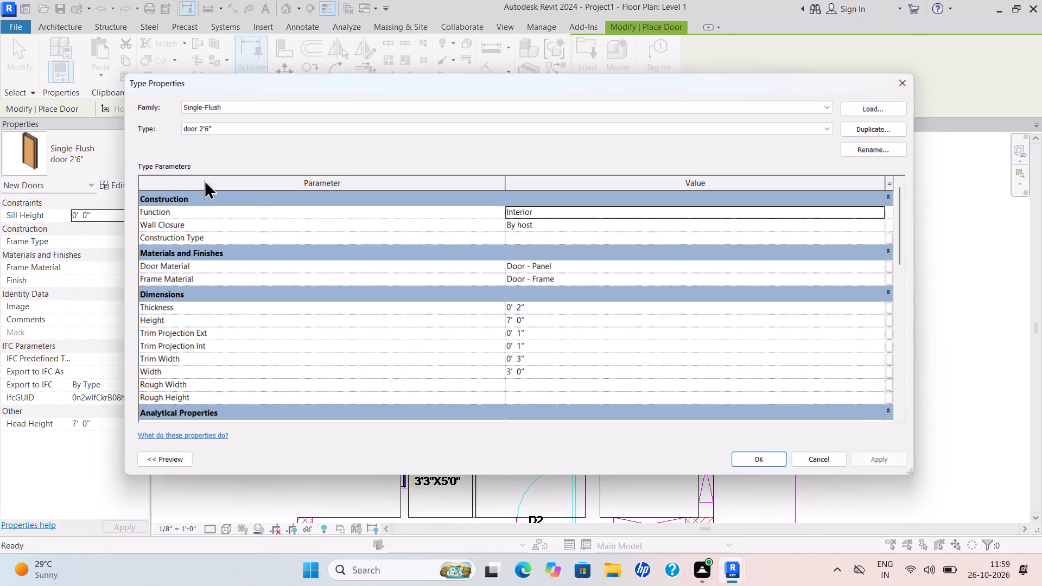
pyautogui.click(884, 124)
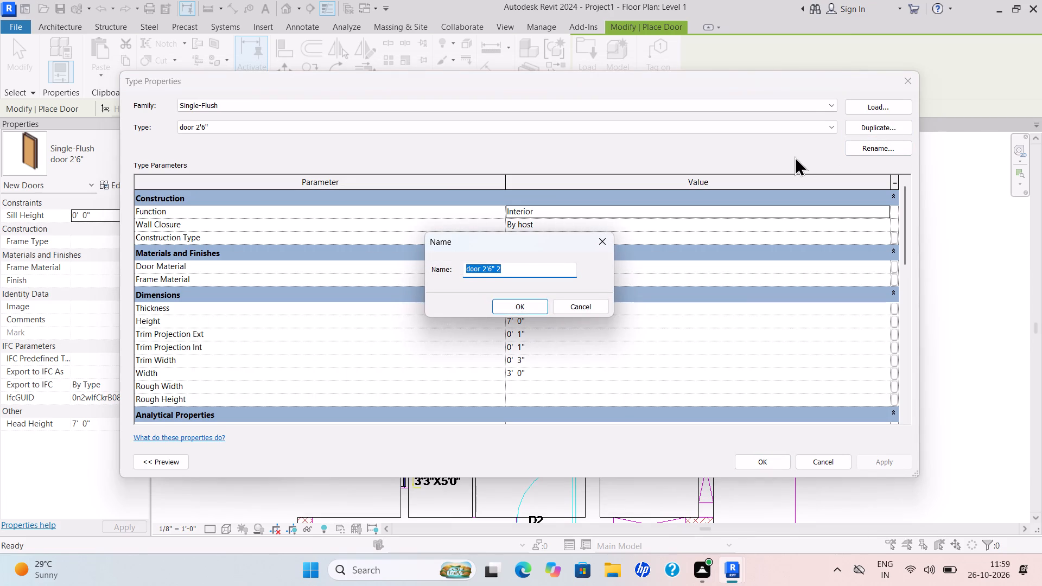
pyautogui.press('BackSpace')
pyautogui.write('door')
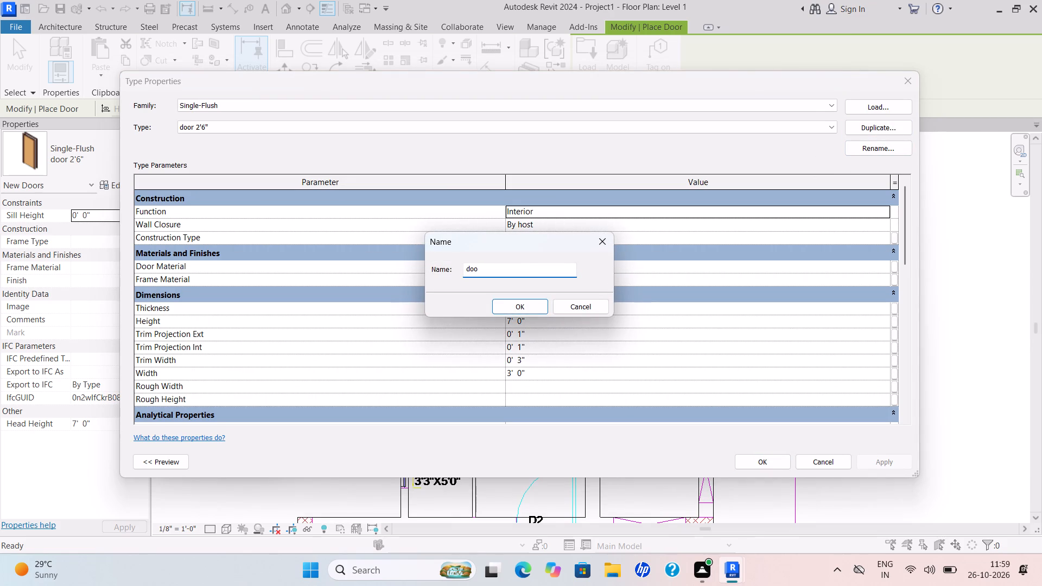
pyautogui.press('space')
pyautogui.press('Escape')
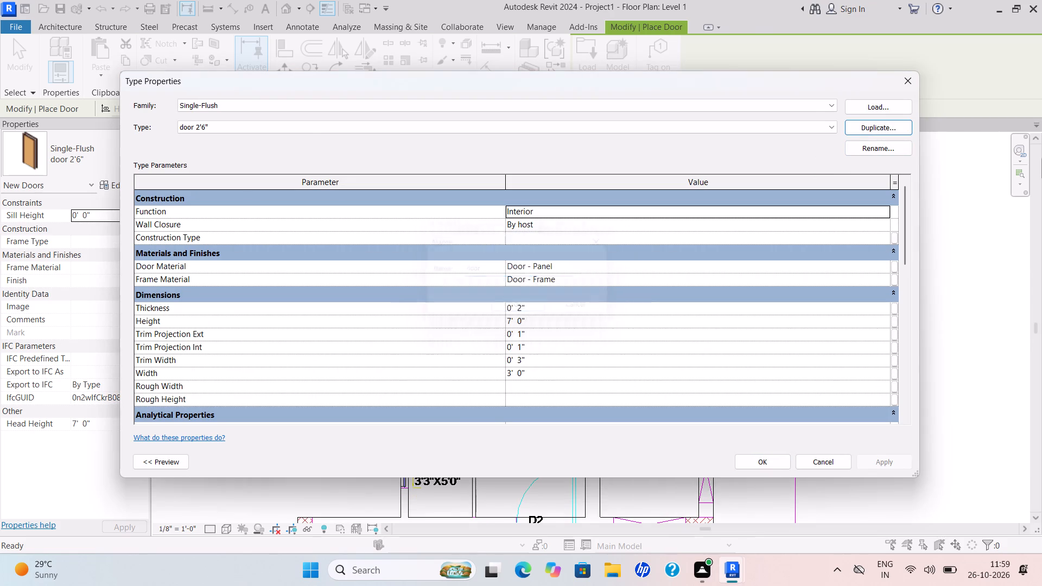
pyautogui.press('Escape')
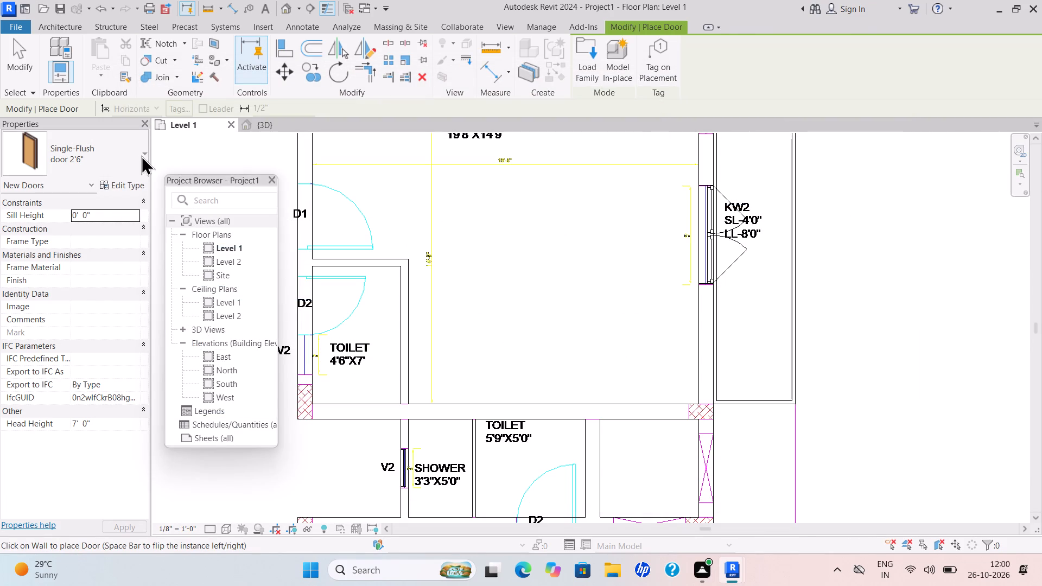
# Duplicate the Single-Flush 36" x 84" door type under the name door 3'.
pyautogui.click(149, 149)
pyautogui.click(146, 149)
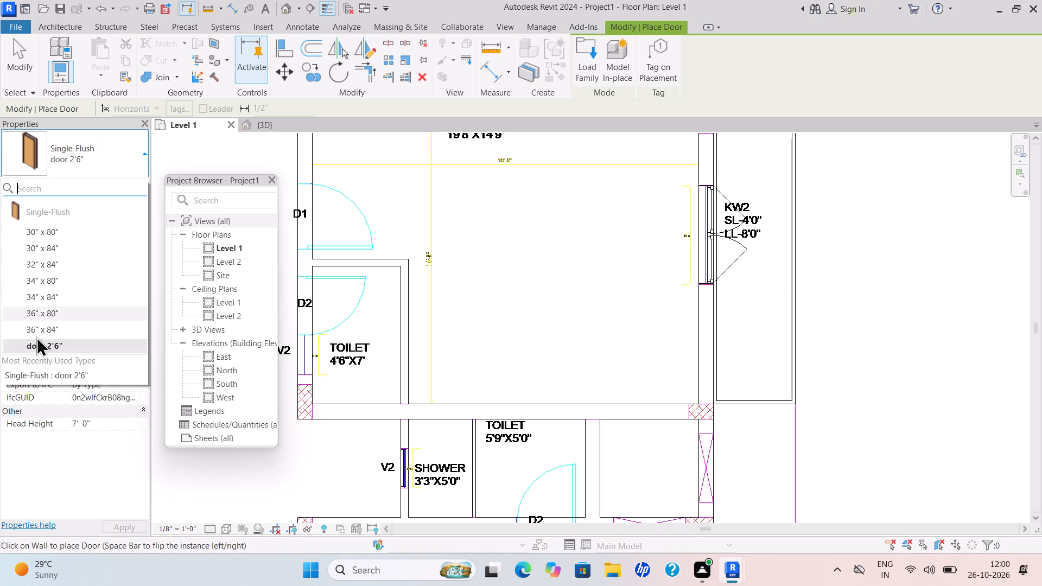
pyautogui.click(43, 326)
pyautogui.click(114, 202)
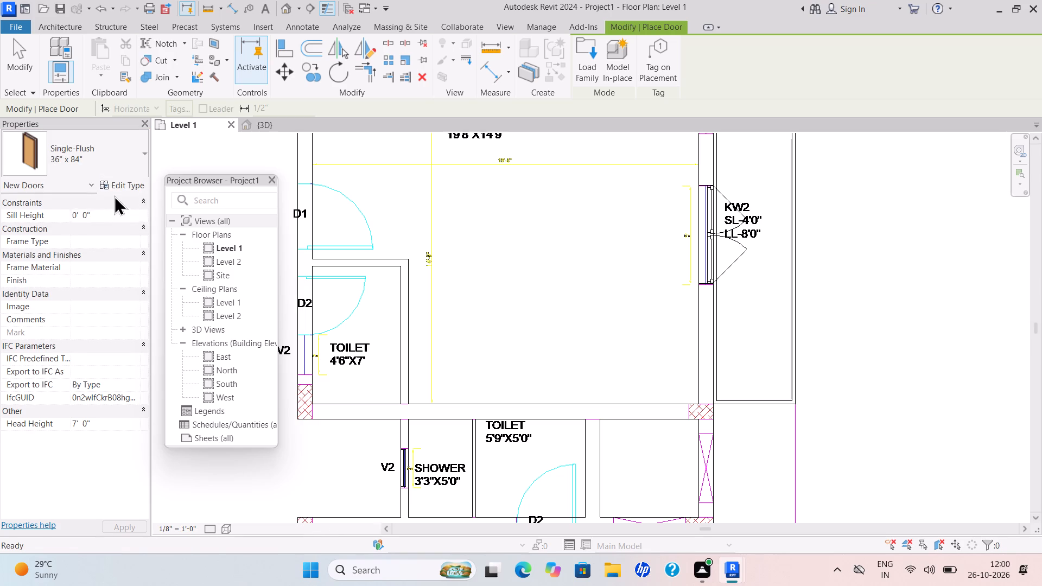
pyautogui.press('Escape')
pyautogui.click(142, 197)
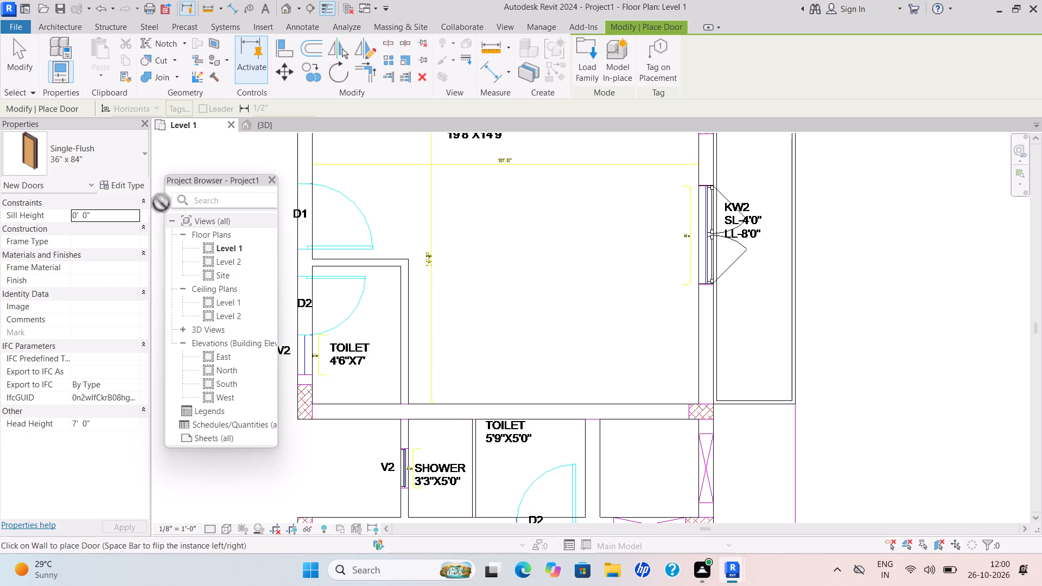
pyautogui.click(125, 186)
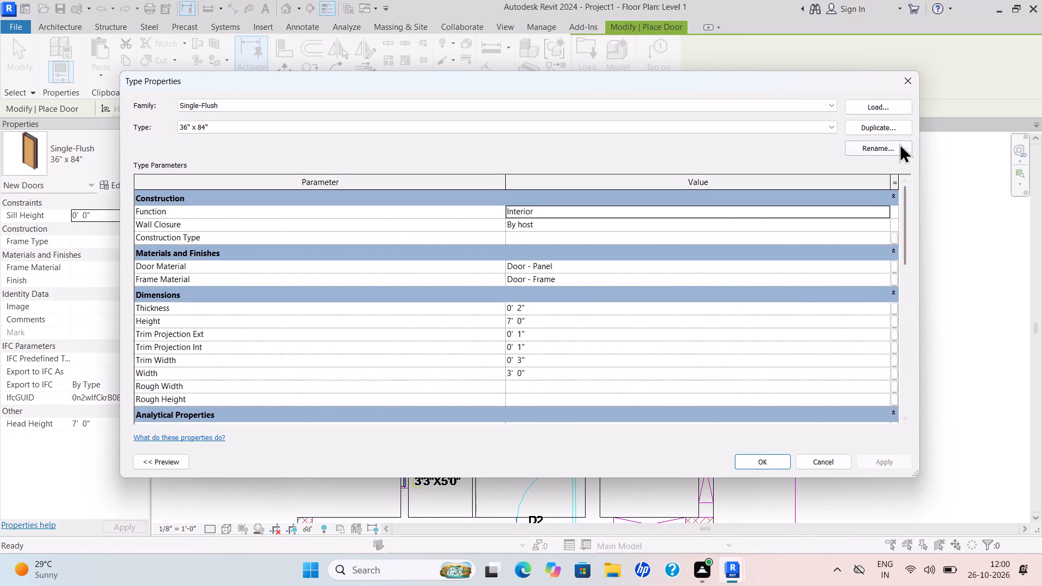
pyautogui.click(887, 129)
pyautogui.press('BackSpace')
pyautogui.write("door 3'")
pyautogui.press('Return')
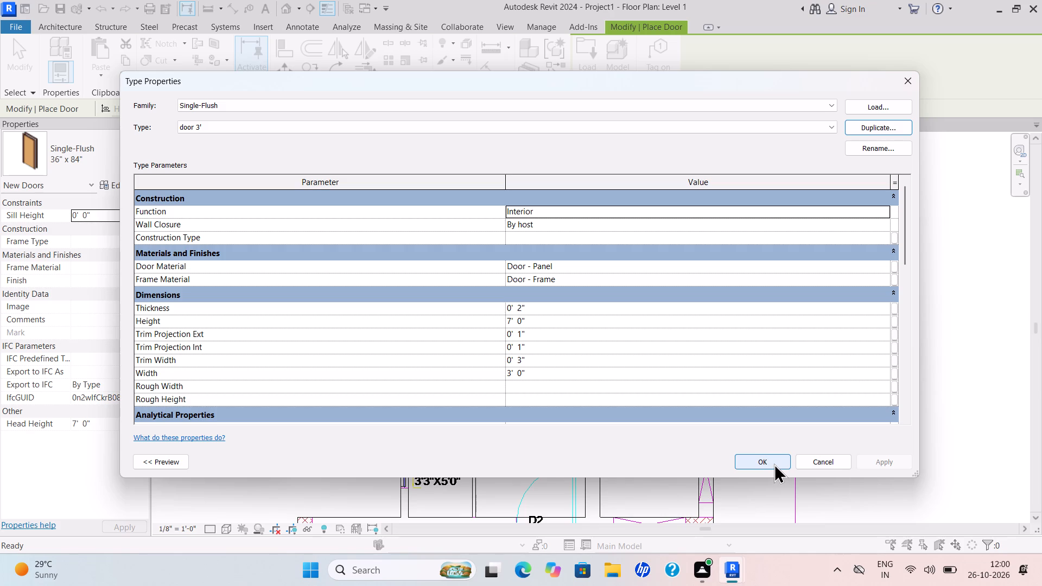
pyautogui.click(770, 461)
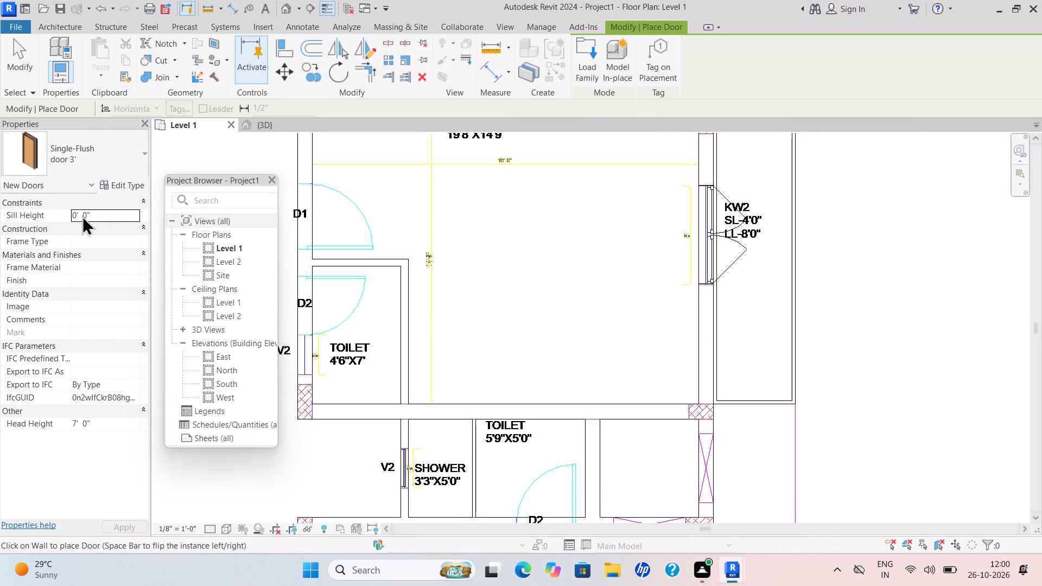
# Duplicate the Single-Flush 36" x 84" door type under the name door 3'6".
pyautogui.click(140, 157)
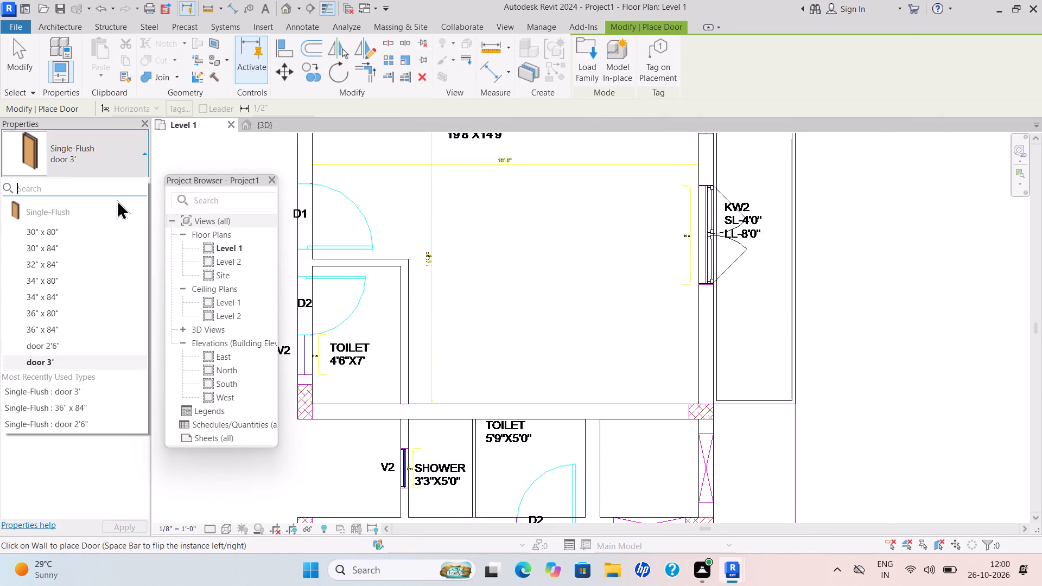
pyautogui.scroll(1, 63, 362)
pyautogui.scroll(-1, 63, 362)
pyautogui.scroll(3, 63, 362)
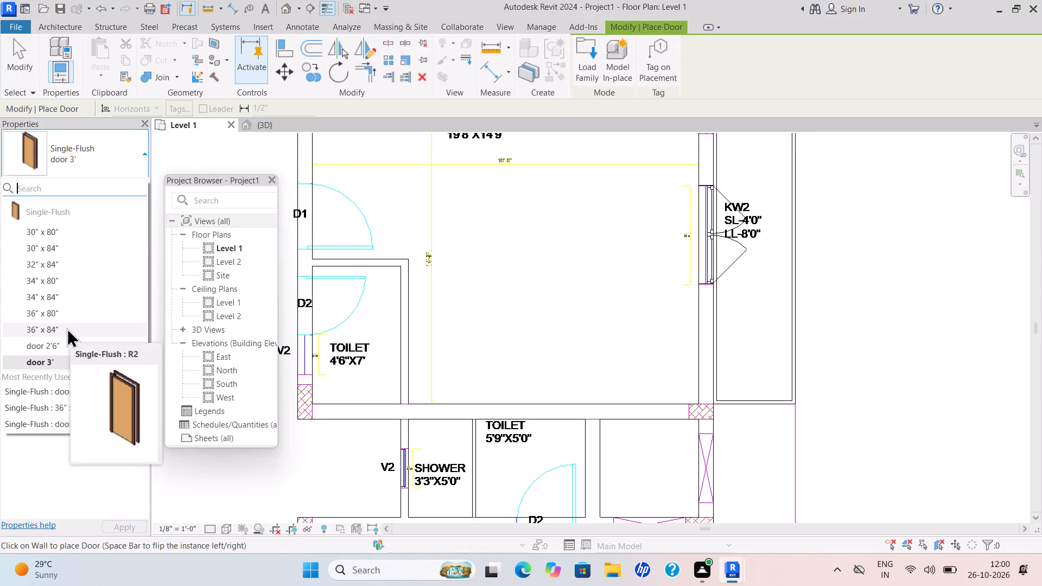
pyautogui.click(67, 328)
pyautogui.click(132, 180)
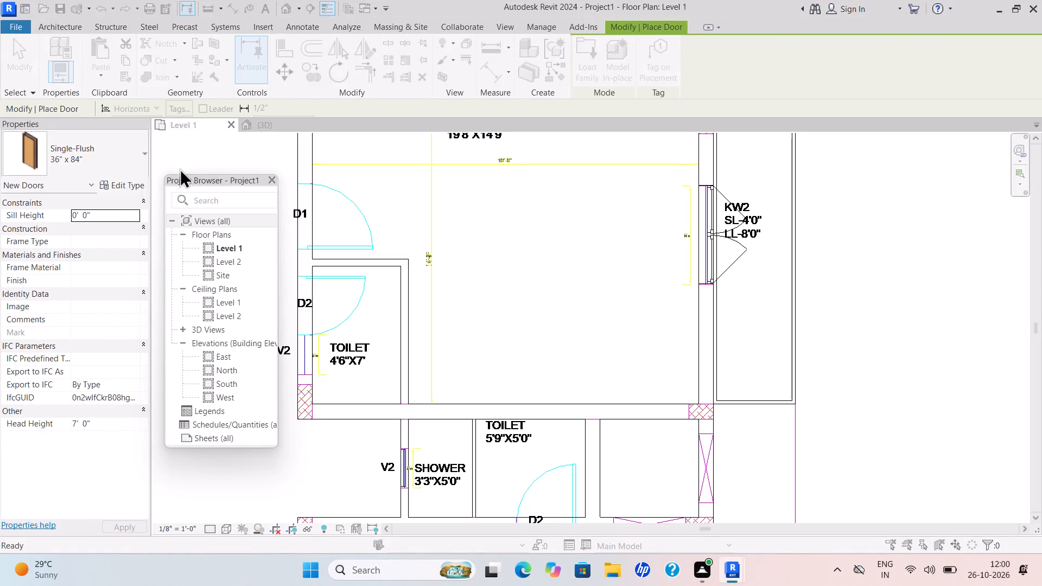
pyautogui.click(882, 124)
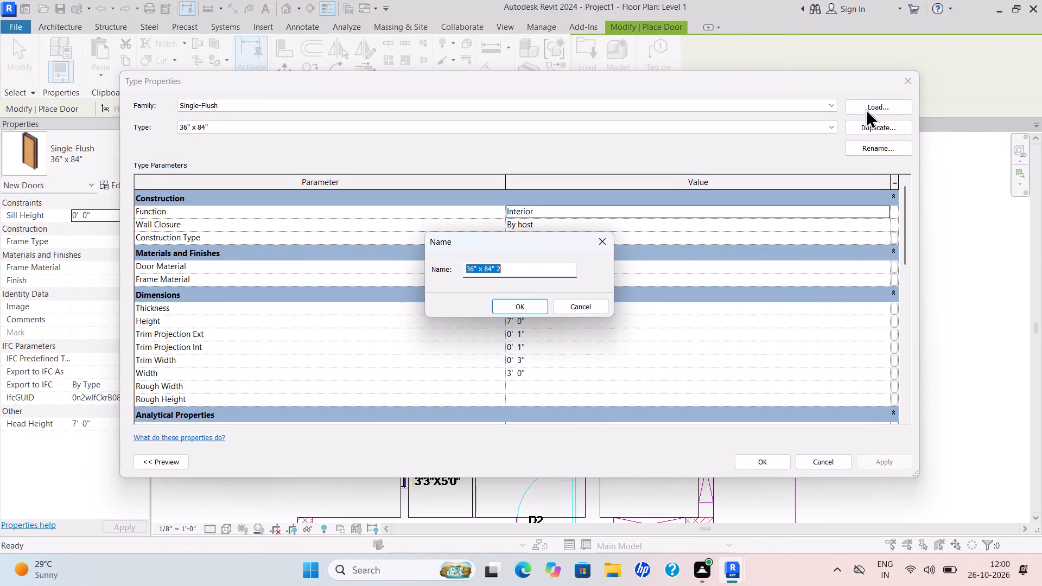
pyautogui.press('BackSpace')
pyautogui.write('door 3\'6"')
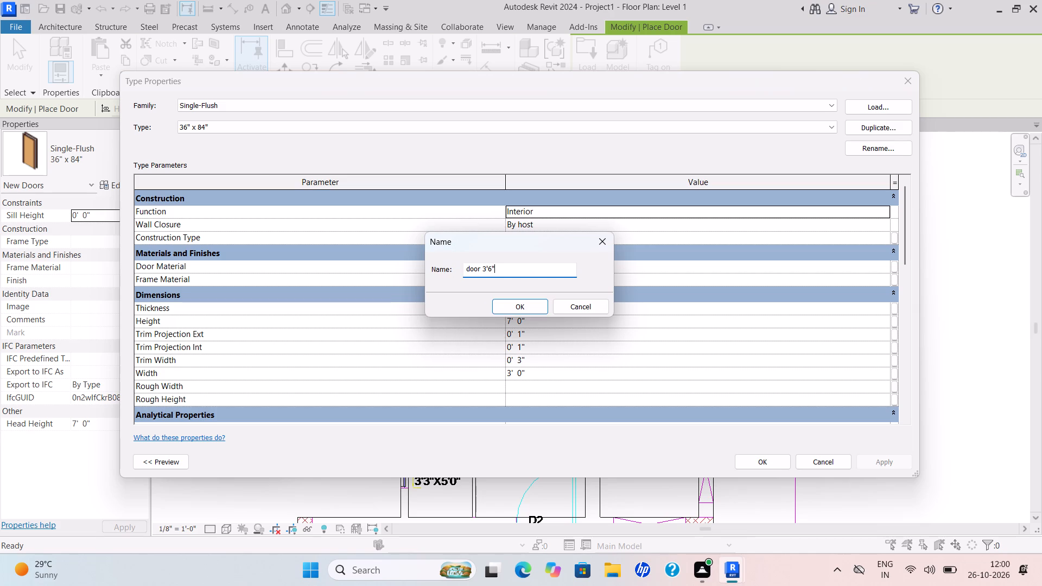
pyautogui.press('Return')
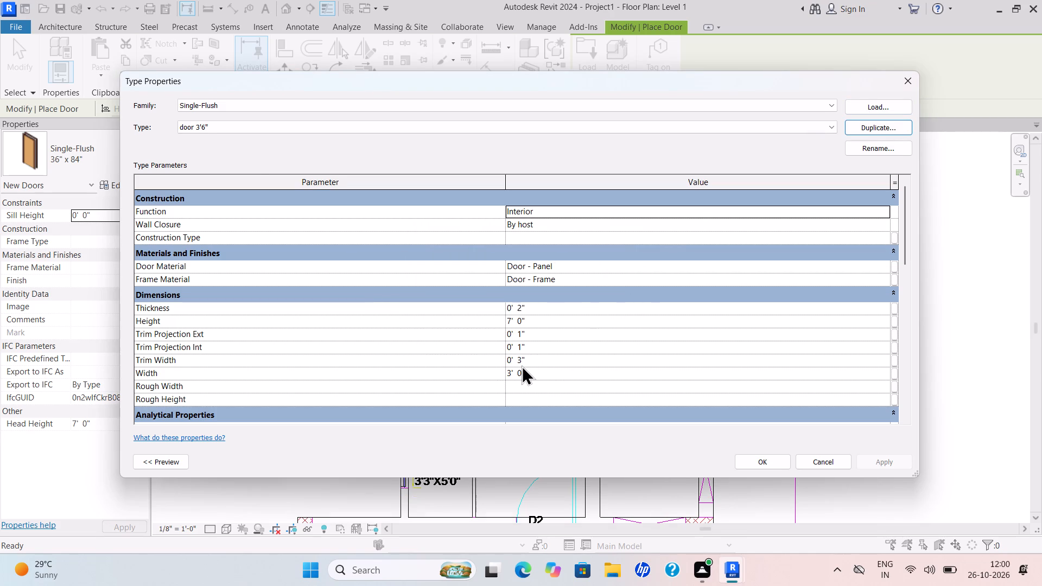
# Set the Width of the door 3'6" type to 3' 6" and apply the change.
pyautogui.scroll(-5, 518, 375)
pyautogui.scroll(4, 514, 378)
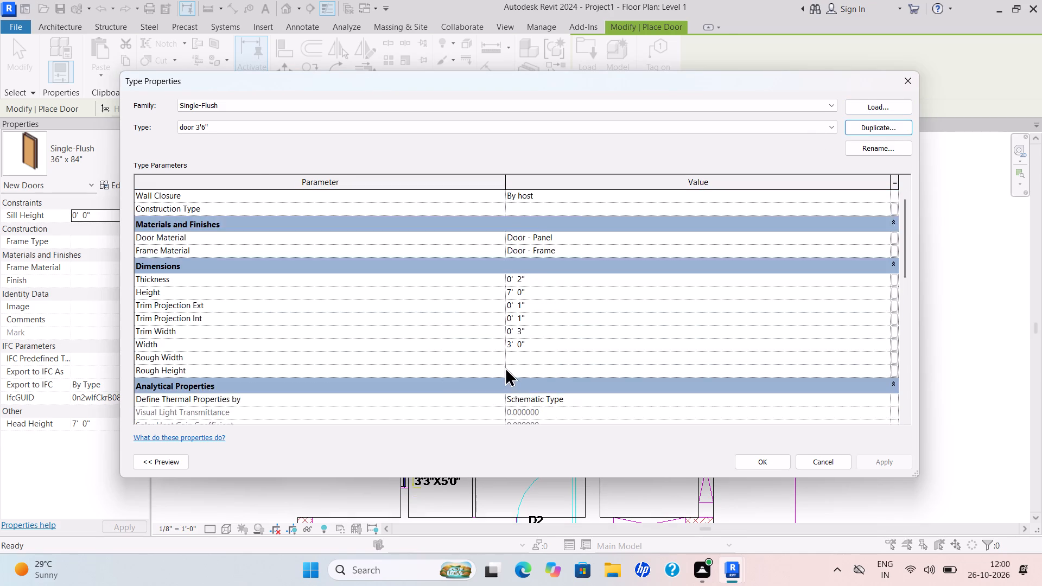
pyautogui.scroll(1, 504, 366)
pyautogui.scroll(-1, 504, 366)
pyautogui.scroll(5, 504, 366)
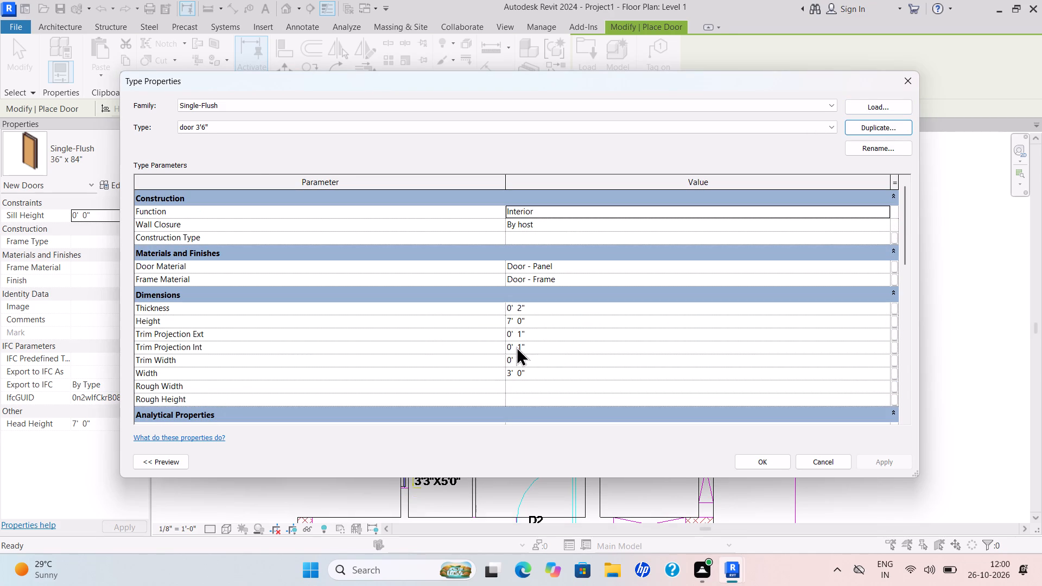
pyautogui.moveTo(531, 373); pyautogui.dragTo(511, 379)
pyautogui.press('BackSpace')
pyautogui.write('3\'6"')
pyautogui.press('Return')
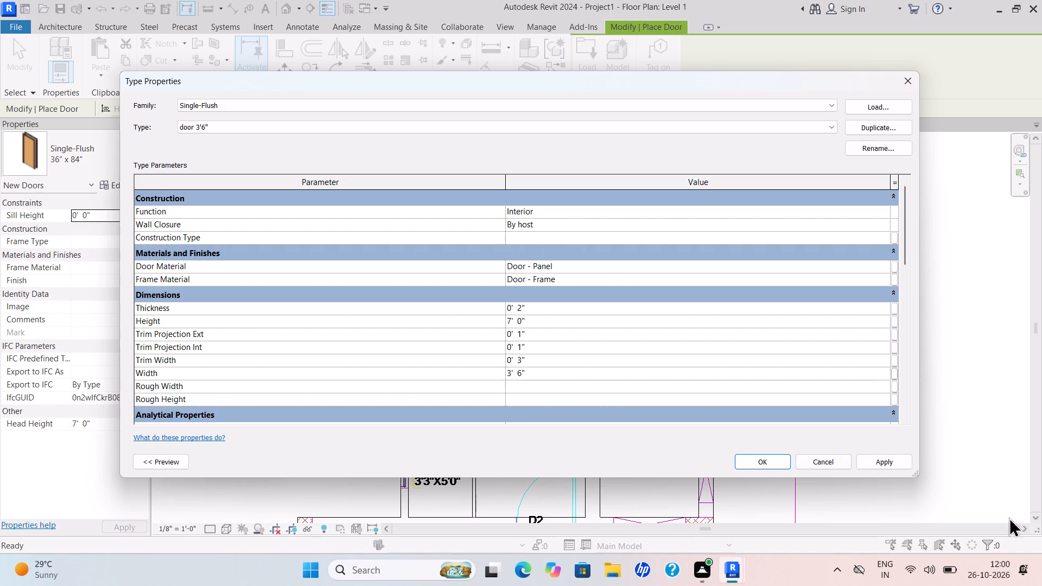
pyautogui.click(892, 461)
pyautogui.click(754, 461)
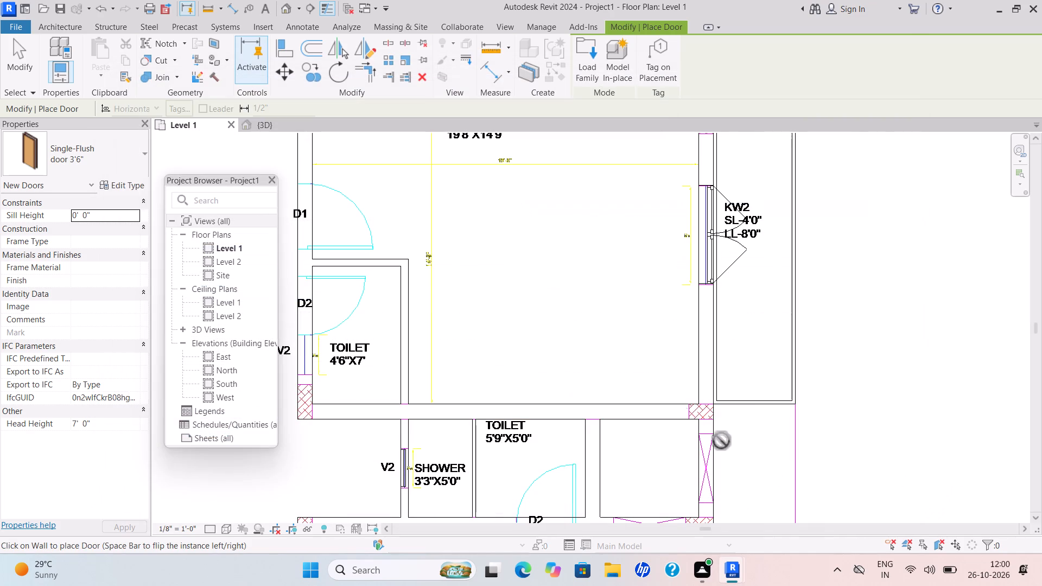
# Place a Single-Flush door 3'6" at the D1 mark on the servant room's west wall, matching the plan's swing.
pyautogui.scroll(6, 302, 297)
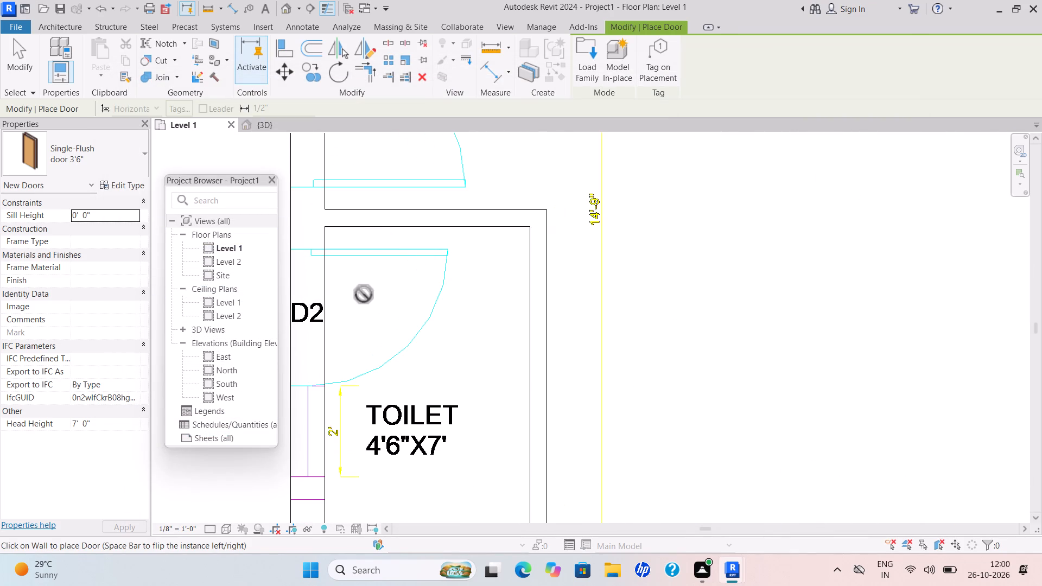
pyautogui.scroll(1, 355, 290)
pyautogui.scroll(-4, 355, 290)
pyautogui.moveTo(384, 335); pyautogui.dragTo(424, 366, button='middle')
pyautogui.scroll(-4, 421, 237)
pyautogui.moveTo(432, 305); pyautogui.dragTo(445, 406, button='middle')
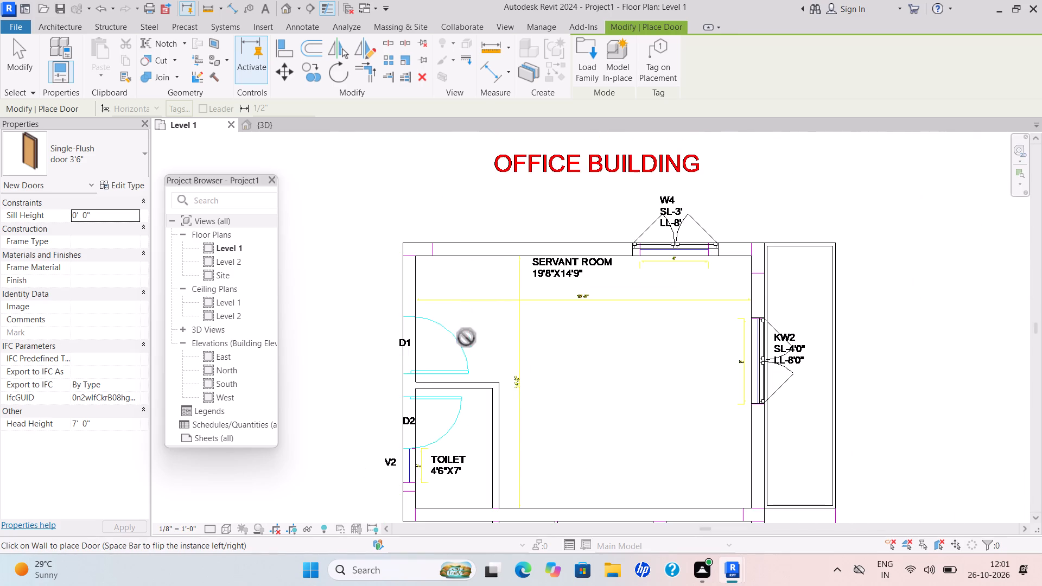
pyautogui.scroll(3, 410, 354)
pyautogui.scroll(-1, 410, 354)
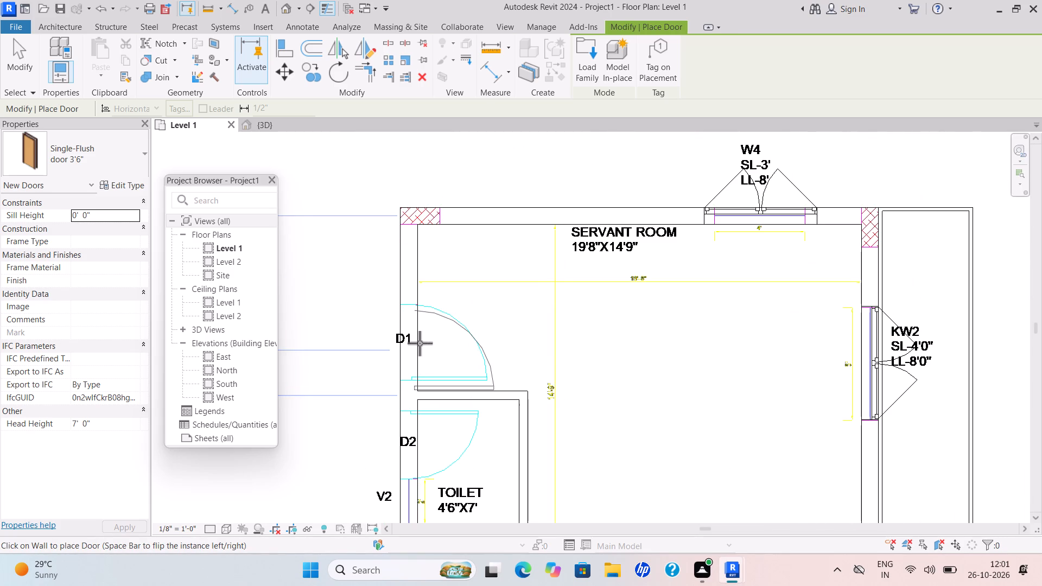
pyautogui.scroll(6, 419, 338)
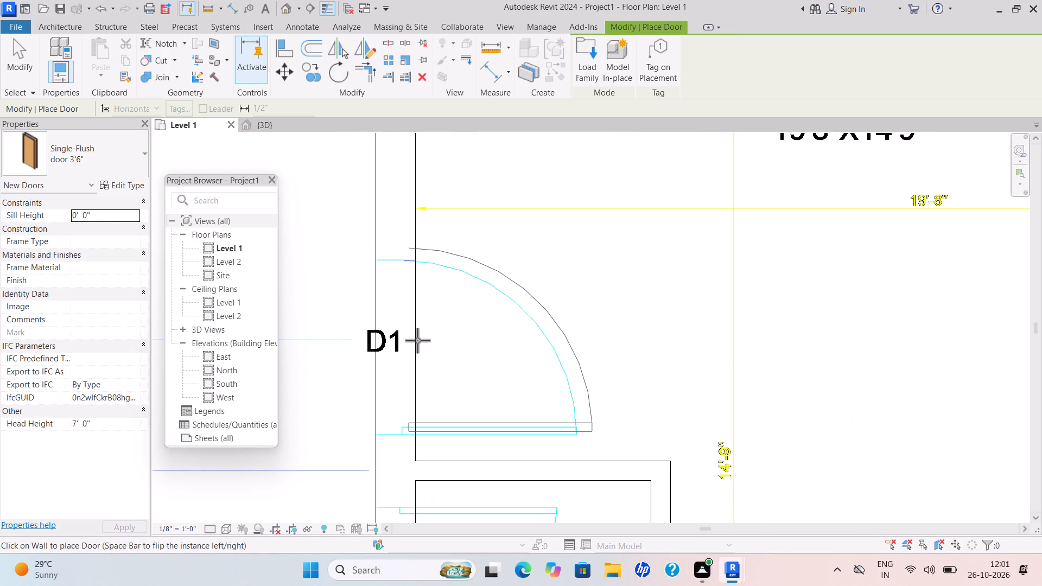
pyautogui.click(416, 348)
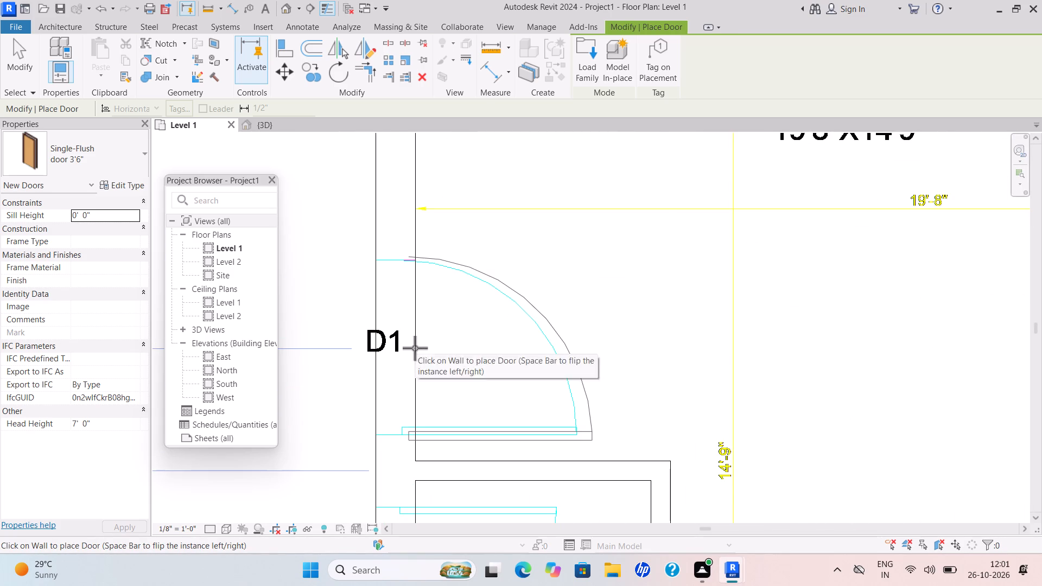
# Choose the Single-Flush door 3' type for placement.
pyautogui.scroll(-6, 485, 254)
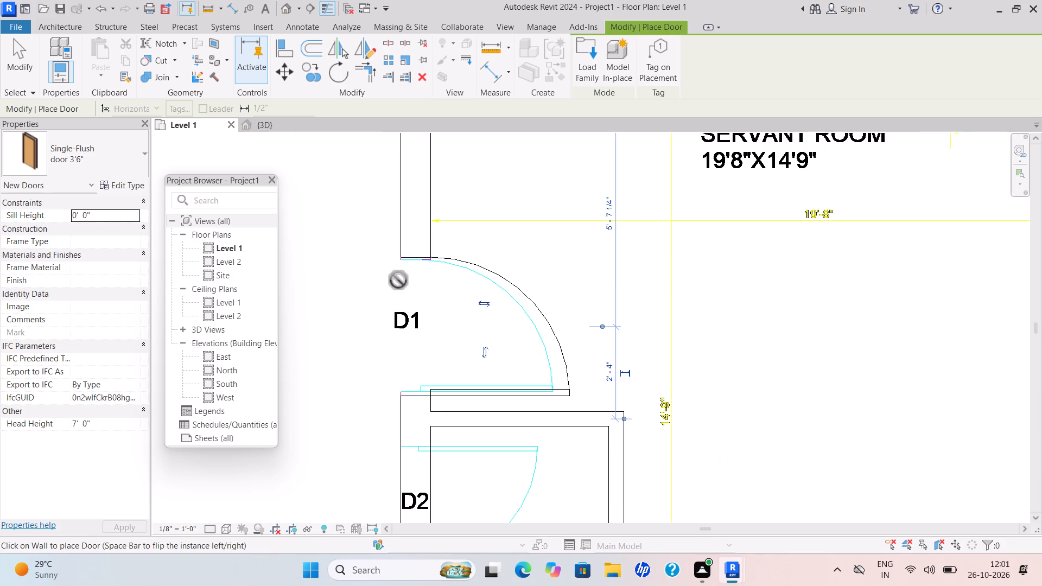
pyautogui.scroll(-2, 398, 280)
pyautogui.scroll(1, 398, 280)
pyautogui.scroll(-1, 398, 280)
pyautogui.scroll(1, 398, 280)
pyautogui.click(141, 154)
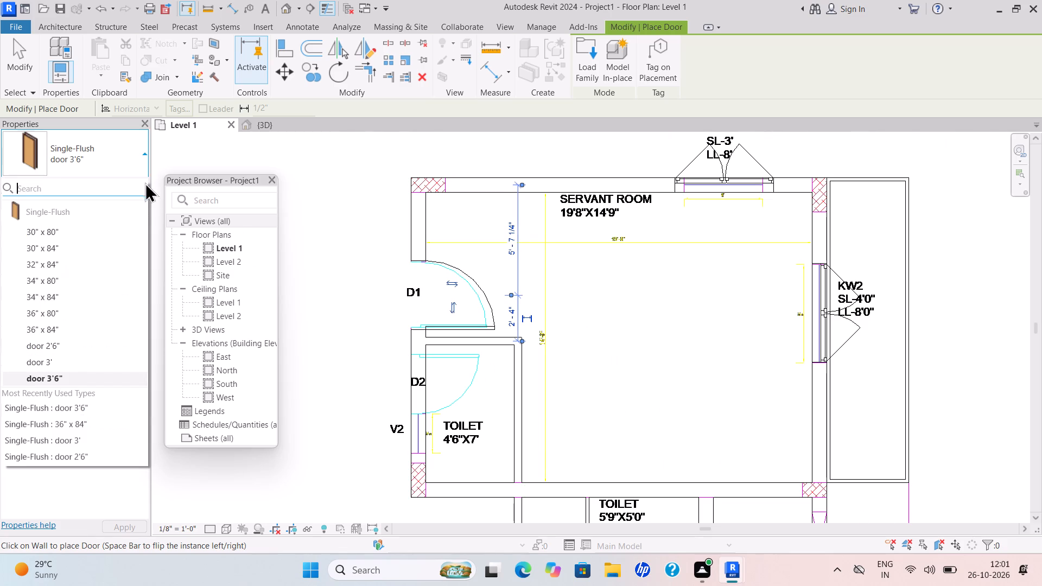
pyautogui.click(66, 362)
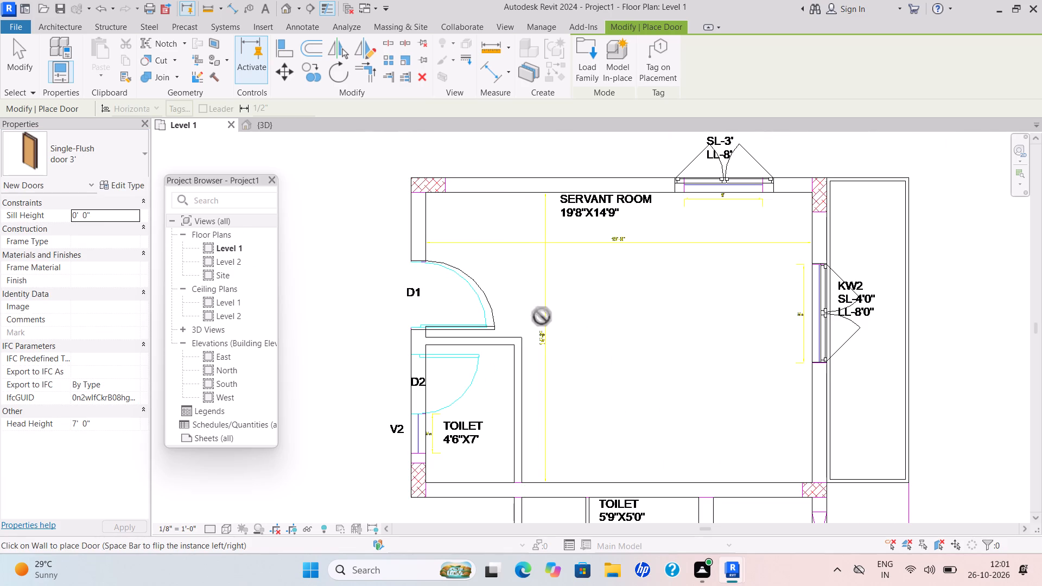
# Examine the D2 door marks at the toilets and the MD2 entrance opening on the Level 1 plan.
pyautogui.scroll(-6, 593, 322)
pyautogui.moveTo(590, 358); pyautogui.dragTo(572, 315, button='middle')
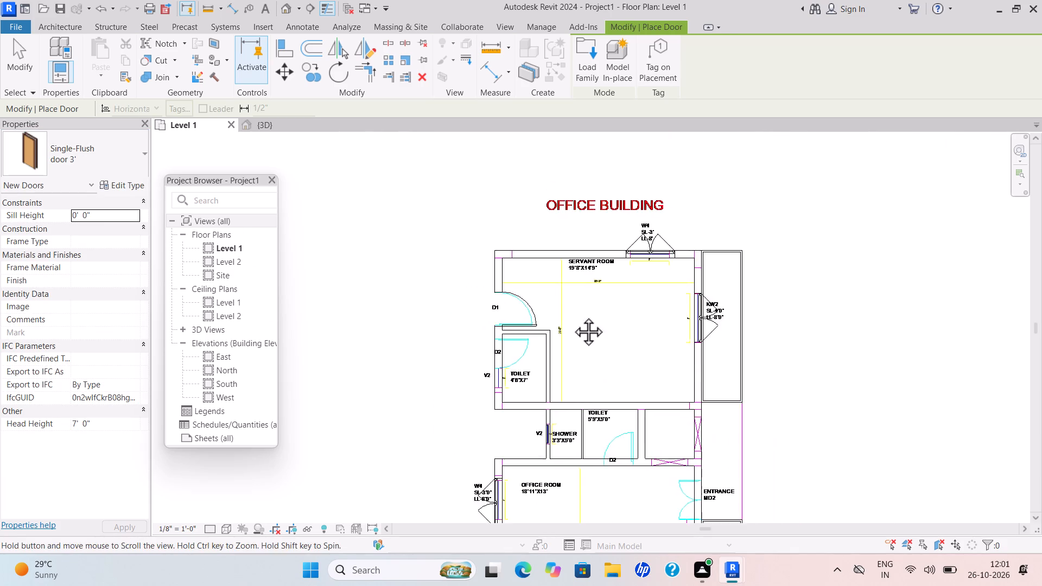
pyautogui.scroll(-1, 572, 315)
pyautogui.moveTo(572, 315); pyautogui.dragTo(545, 243, button='middle')
pyautogui.scroll(1, 541, 253)
pyautogui.scroll(4, 529, 315)
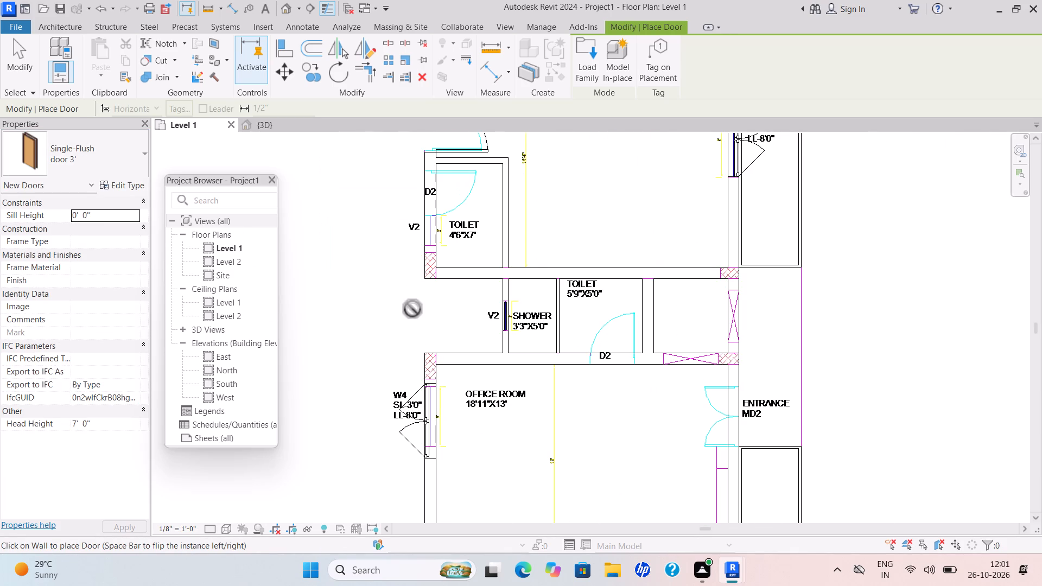
pyautogui.scroll(3, 536, 406)
pyautogui.scroll(-1, 530, 418)
pyautogui.scroll(2, 530, 418)
pyautogui.scroll(-3, 529, 408)
pyautogui.moveTo(528, 398); pyautogui.dragTo(520, 326, button='middle')
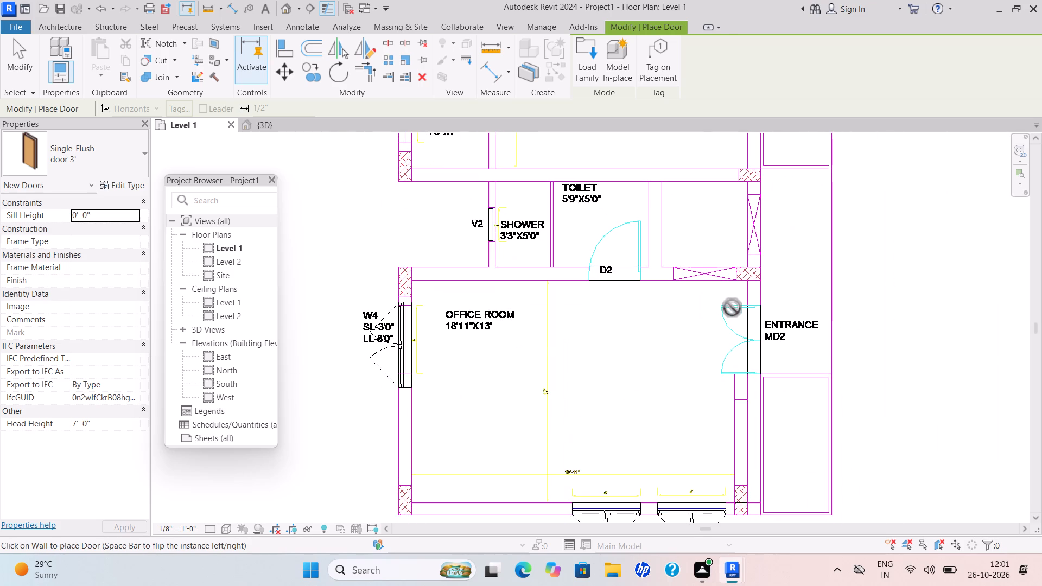
pyautogui.scroll(1, 739, 313)
pyautogui.scroll(-1, 739, 313)
pyautogui.scroll(3, 739, 313)
pyautogui.scroll(-4, 706, 365)
pyautogui.moveTo(696, 364); pyautogui.dragTo(584, 374, button='middle')
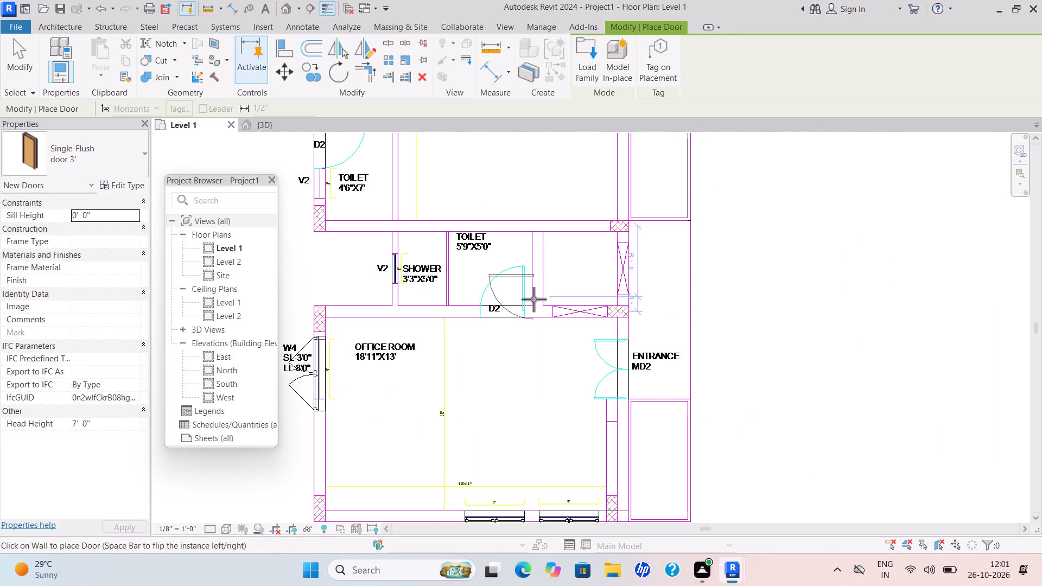
pyautogui.scroll(3, 512, 320)
pyautogui.scroll(-3, 491, 373)
pyautogui.moveTo(498, 451); pyautogui.dragTo(499, 498, button='middle')
pyautogui.scroll(-1, 316, 261)
pyautogui.scroll(4, 316, 259)
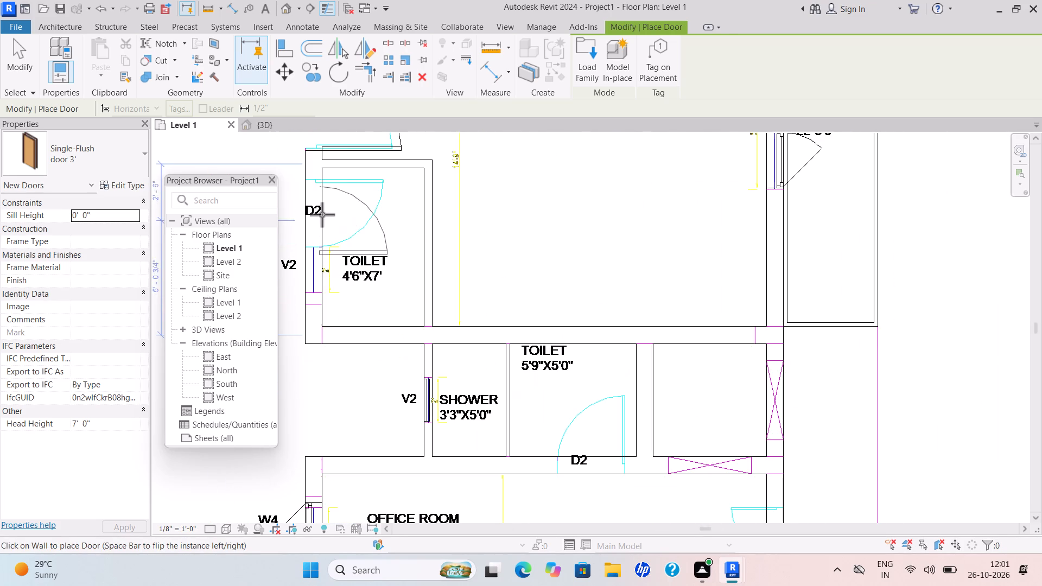
pyautogui.moveTo(327, 225); pyautogui.dragTo(347, 297, button='middle')
pyautogui.scroll(-1, 327, 226)
pyautogui.scroll(-5, 471, 266)
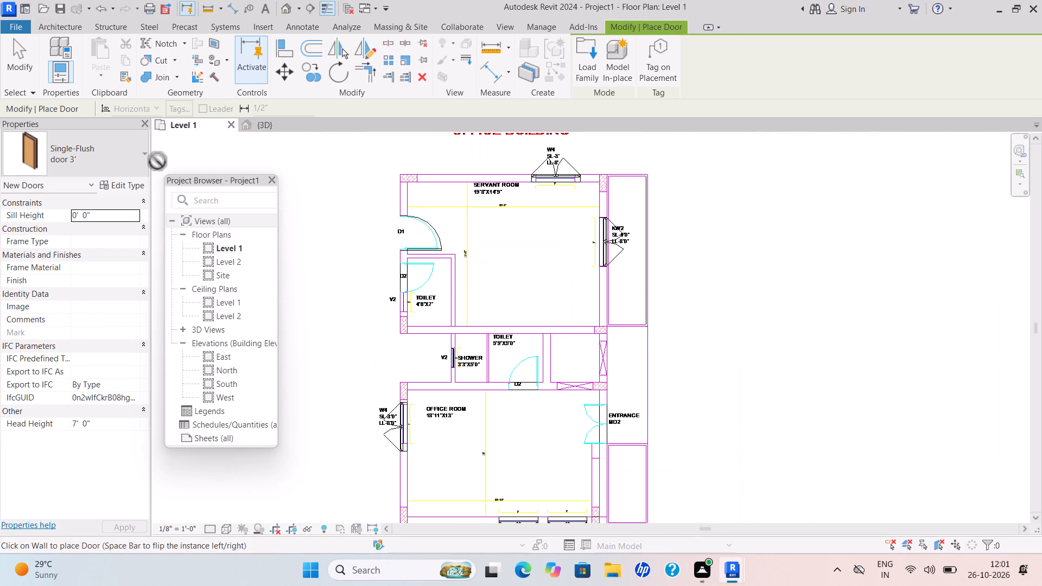
# Place a Single-Flush door 2'6" at the D2 mark on the 4'6"x7' toilet's west wall, flipped to match the plan's swing.
pyautogui.click(148, 159)
pyautogui.click(64, 342)
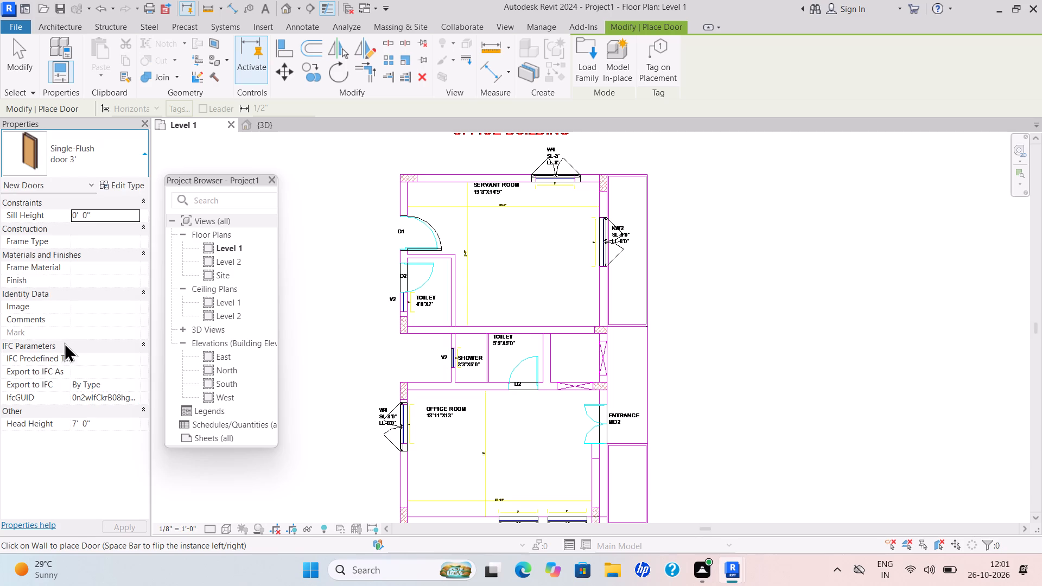
pyautogui.scroll(5, 418, 280)
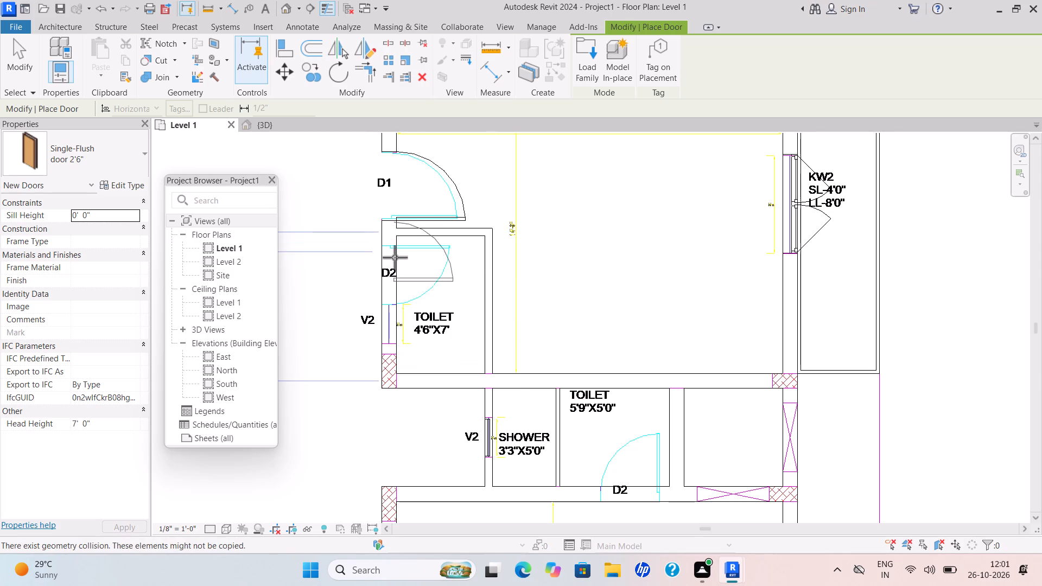
pyautogui.press('space')
pyautogui.scroll(1, 392, 276)
pyautogui.scroll(-1, 392, 276)
pyautogui.scroll(2, 392, 276)
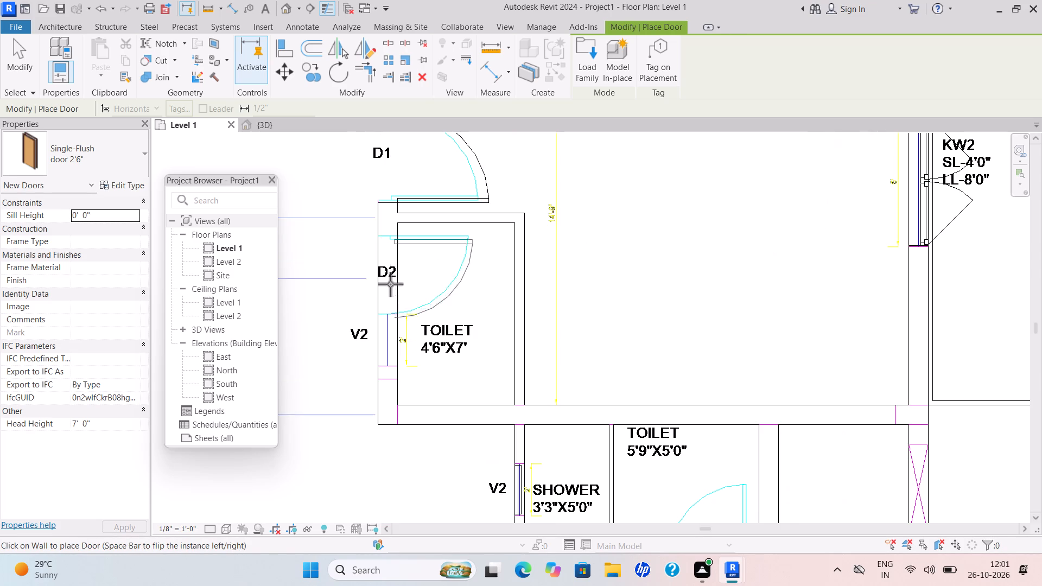
pyautogui.click(391, 275)
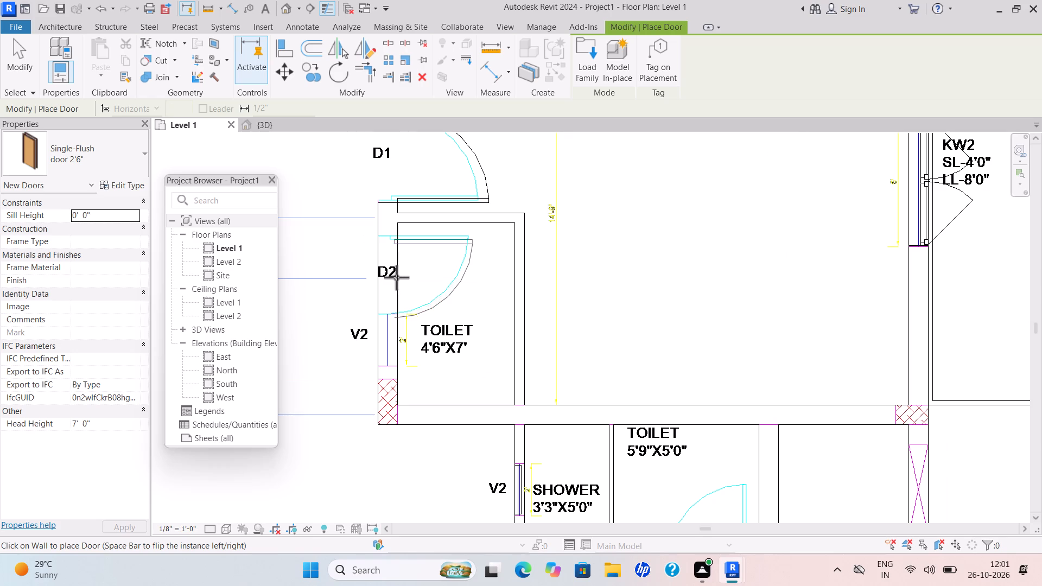
# Place a Single-Flush door 2'6" at the D2 mark between the 5'9"x5'0" toilet and the office room, flipped to match the plan's swing.
pyautogui.scroll(-3, 450, 320)
pyautogui.scroll(1, 450, 320)
pyautogui.scroll(-4, 450, 320)
pyautogui.scroll(1, 453, 316)
pyautogui.scroll(-1, 453, 316)
pyautogui.scroll(1, 453, 316)
pyautogui.scroll(-5, 537, 323)
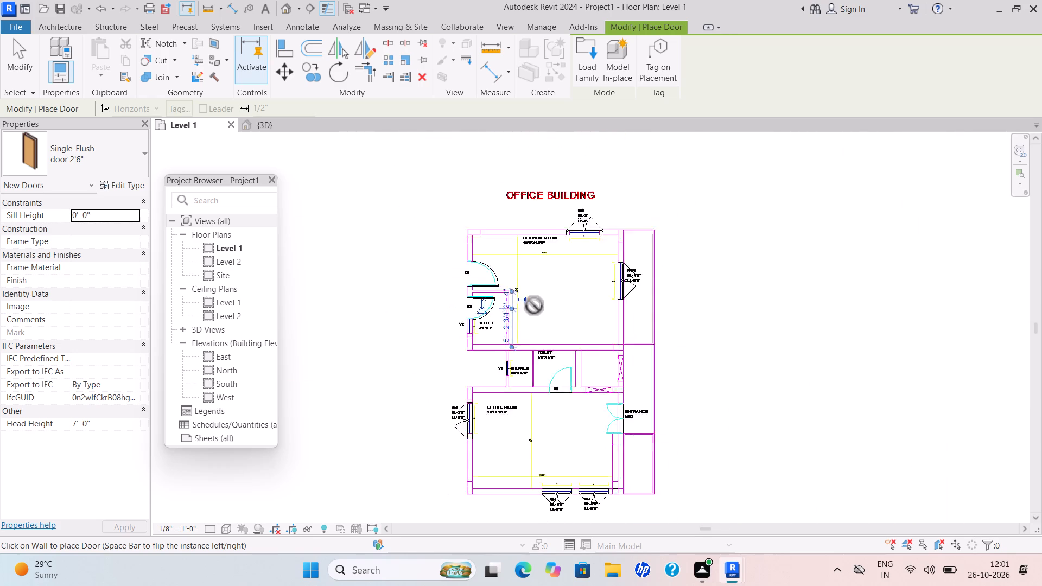
pyautogui.scroll(-3, 534, 305)
pyautogui.moveTo(529, 300); pyautogui.dragTo(472, 235, button='middle')
pyautogui.scroll(6, 499, 287)
pyautogui.scroll(-1, 503, 283)
pyautogui.scroll(4, 501, 282)
pyautogui.scroll(5, 453, 288)
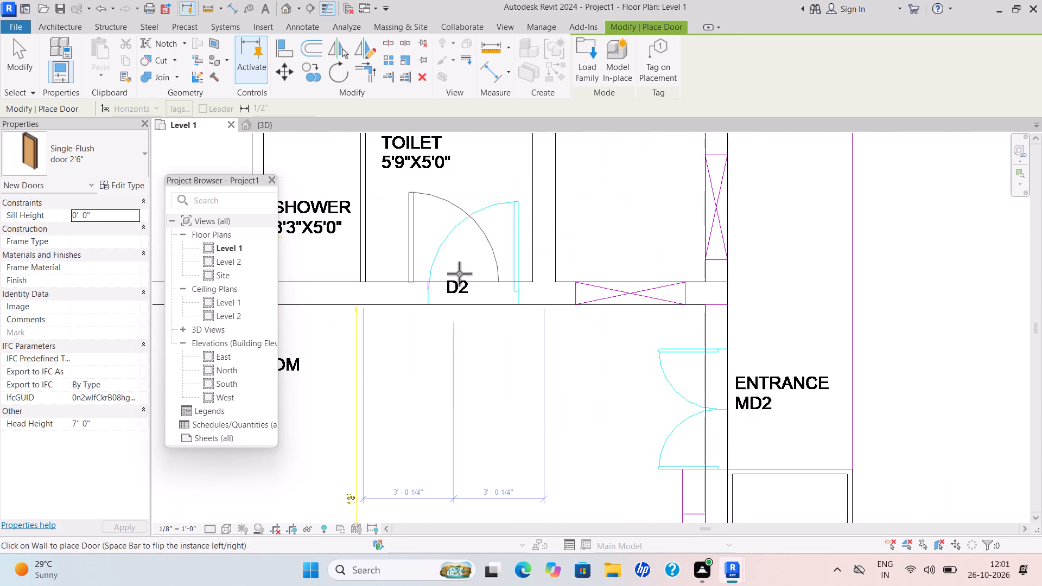
pyautogui.press('space')
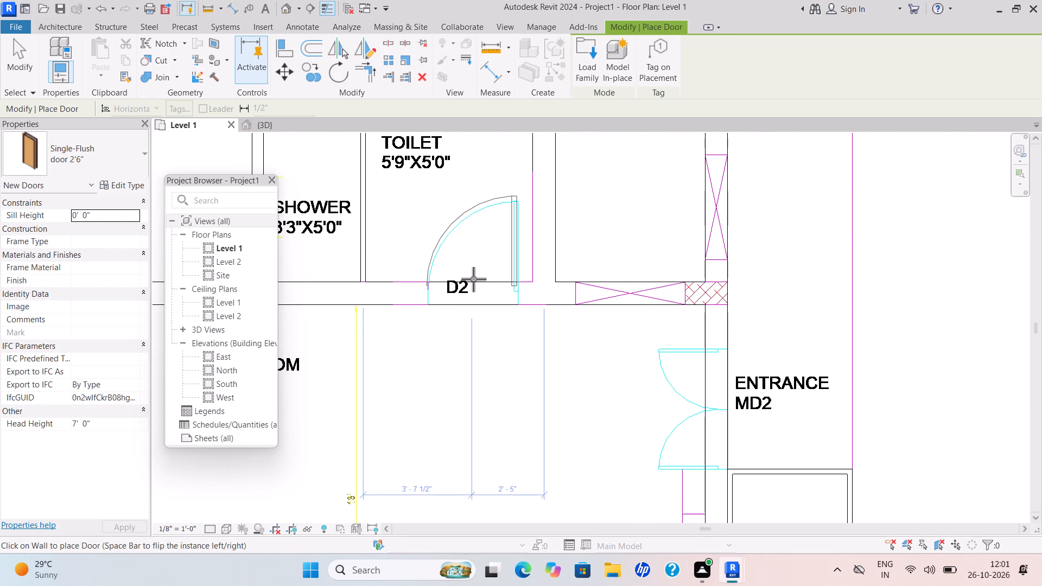
pyautogui.click(473, 279)
pyautogui.scroll(-7, 523, 342)
pyautogui.moveTo(531, 361); pyautogui.dragTo(481, 291, button='middle')
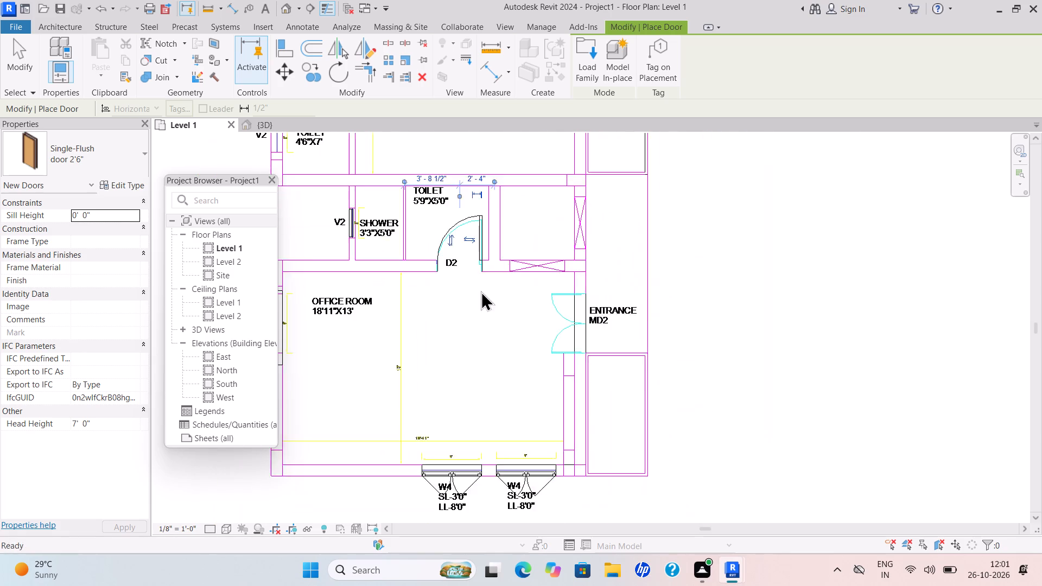
pyautogui.scroll(-2, 508, 320)
pyautogui.press('Escape')
pyautogui.press('Escape')
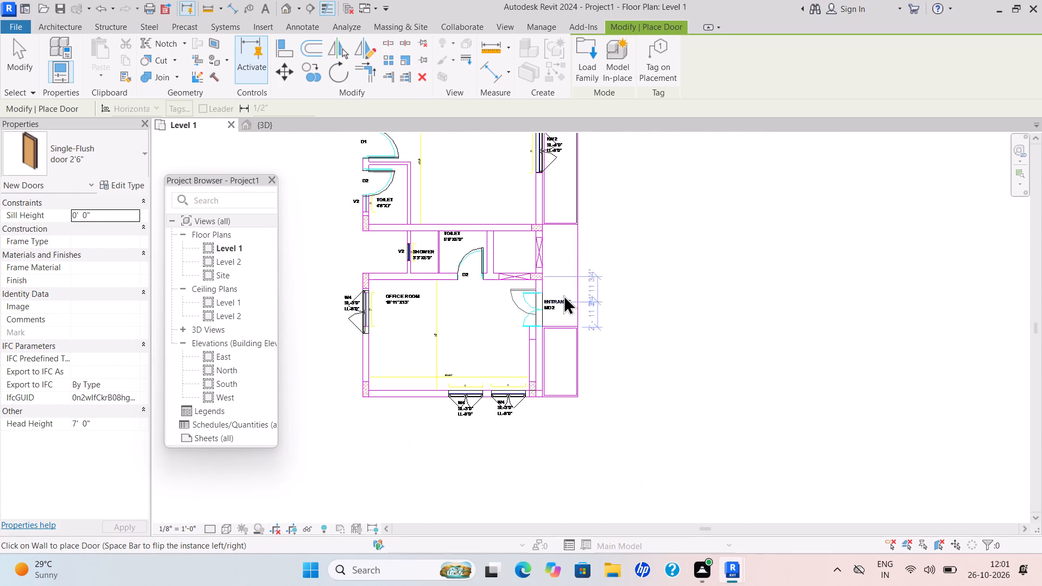
pyautogui.click(59, 73)
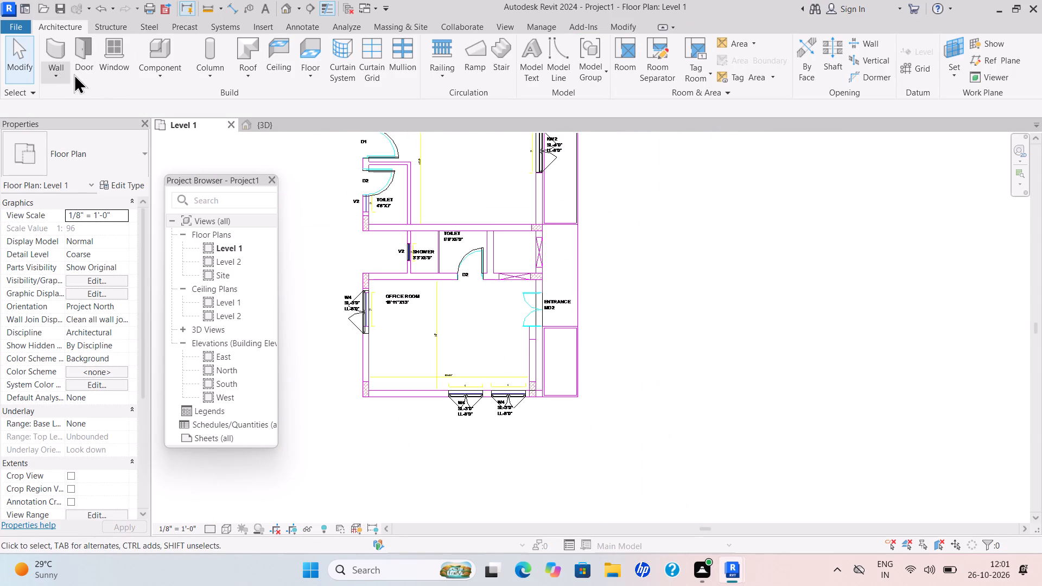
pyautogui.press('Escape')
# Duplicate the Single-Flush 36" x 84" door type under the name door 2'.
pyautogui.click(90, 65)
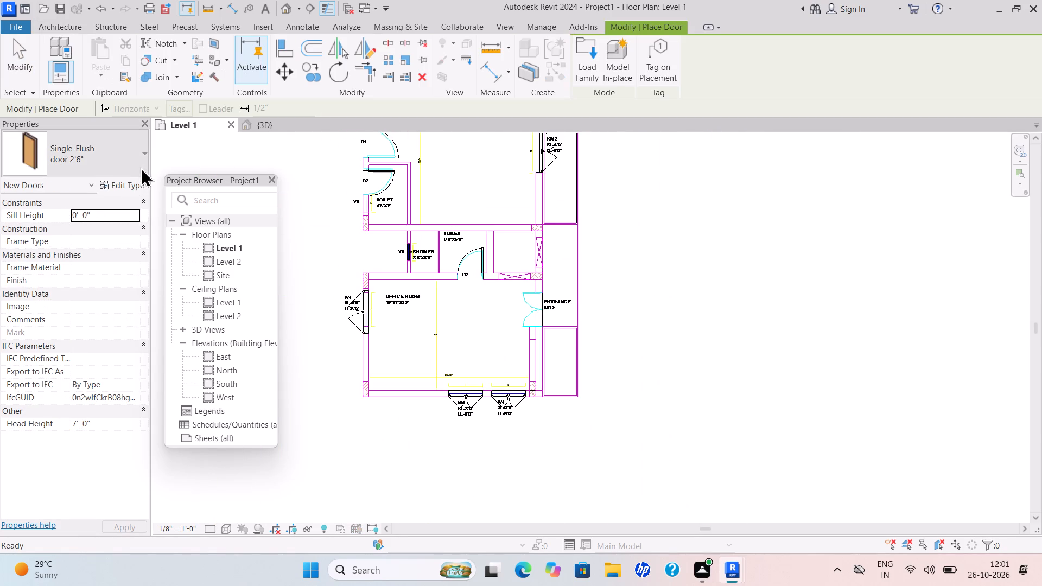
pyautogui.click(142, 161)
pyautogui.scroll(5, 40, 377)
pyautogui.click(59, 335)
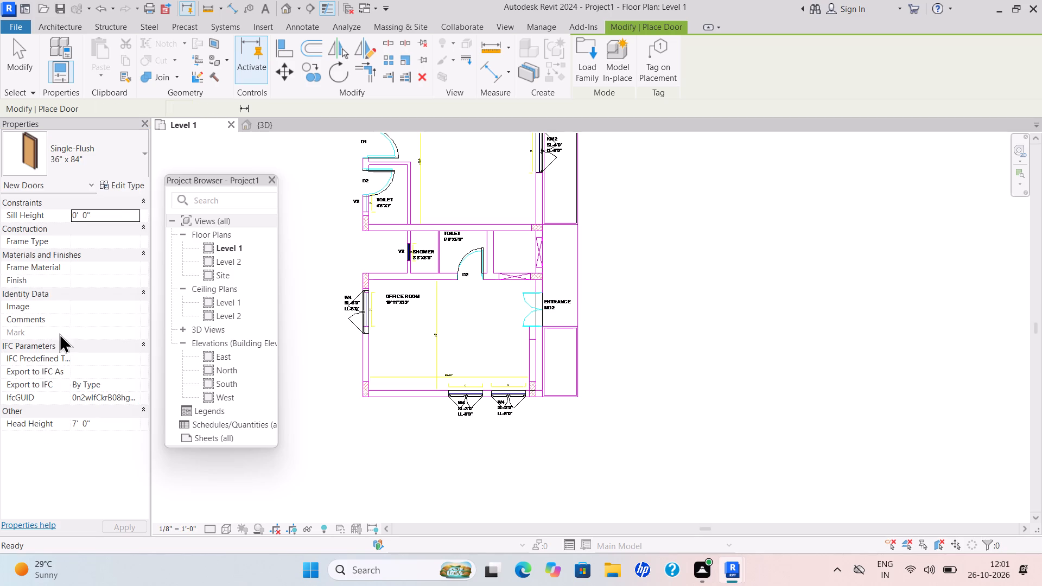
pyautogui.click(117, 186)
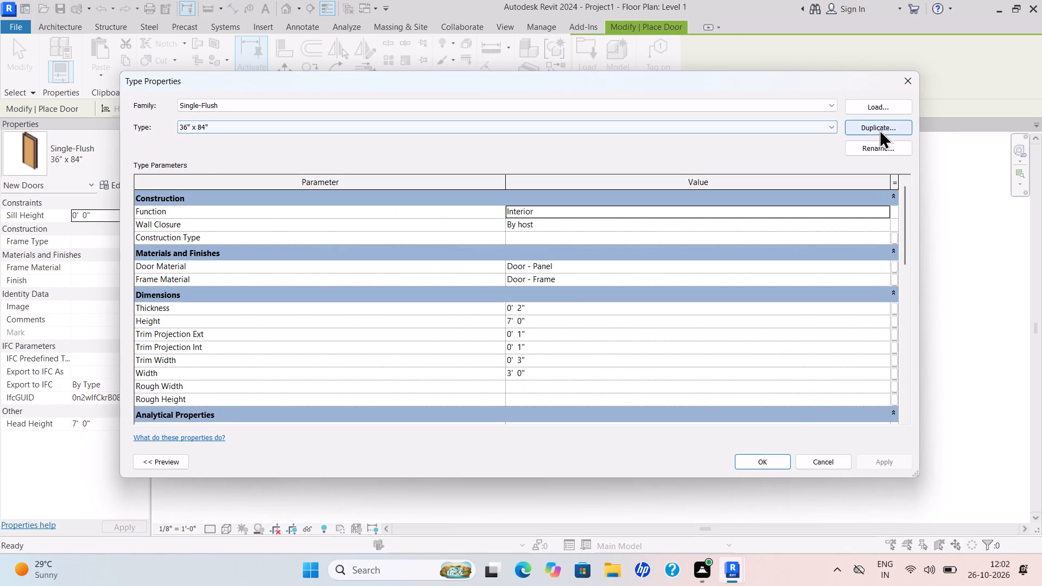
pyautogui.click(879, 129)
pyautogui.press('BackSpace')
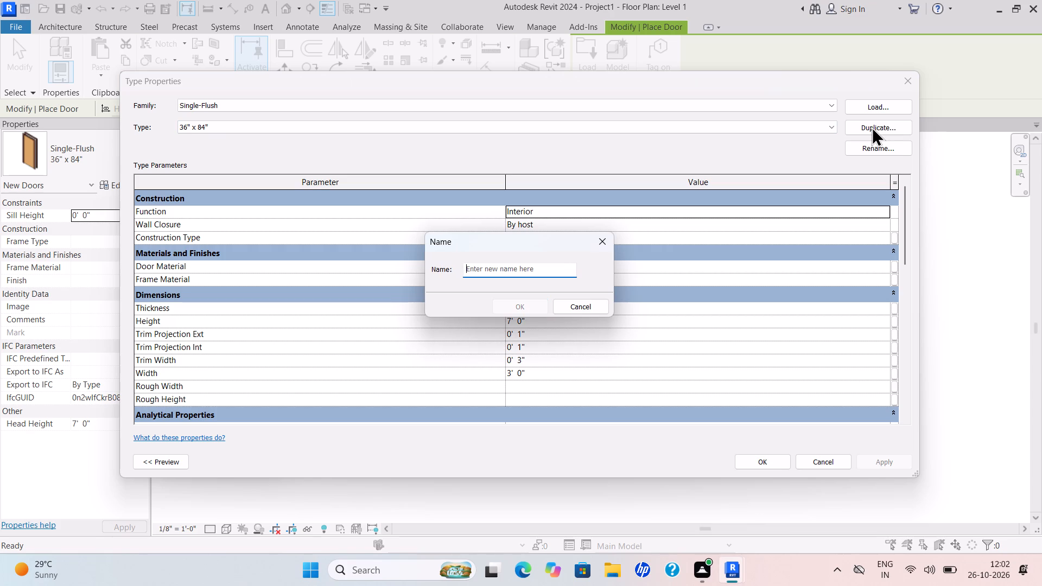
pyautogui.write("door 2'")
pyautogui.press('Return')
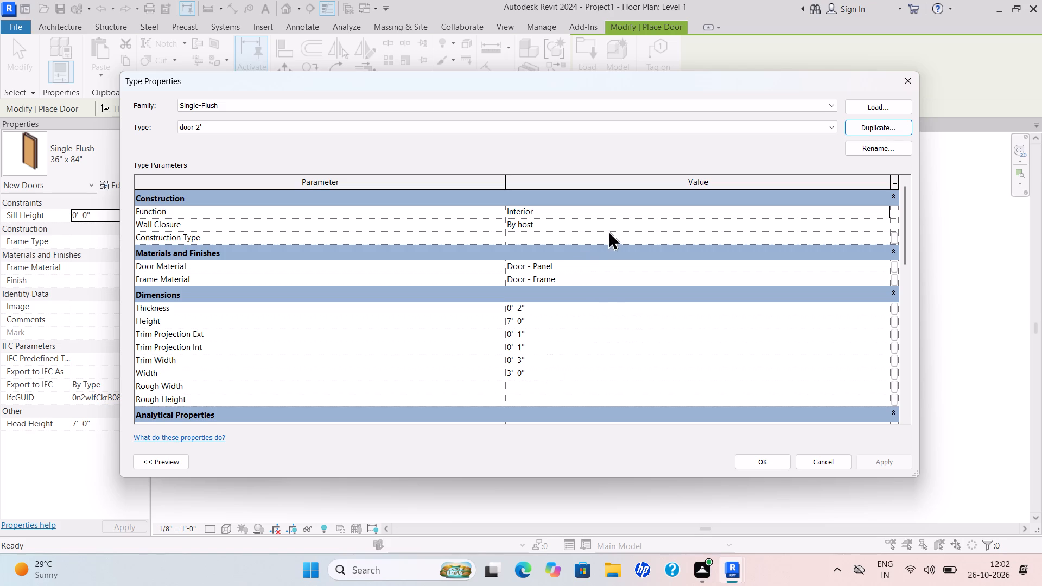
# Set the Width of the door 2' type to 2' and apply the change.
pyautogui.moveTo(536, 375); pyautogui.dragTo(518, 387)
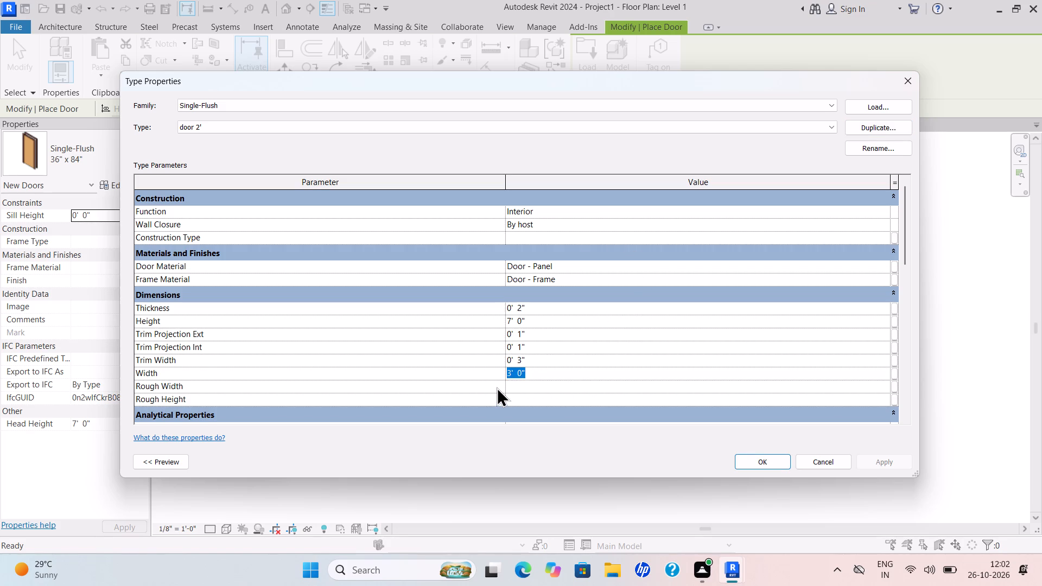
pyautogui.press('BackSpace')
pyautogui.write("2'")
pyautogui.press('Return')
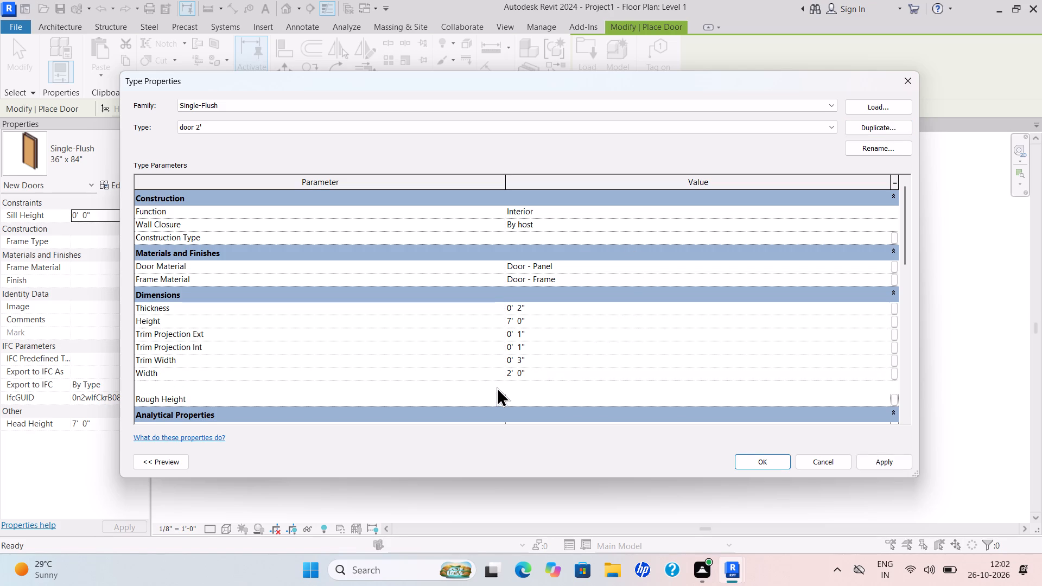
pyautogui.scroll(1, 497, 387)
pyautogui.click(890, 457)
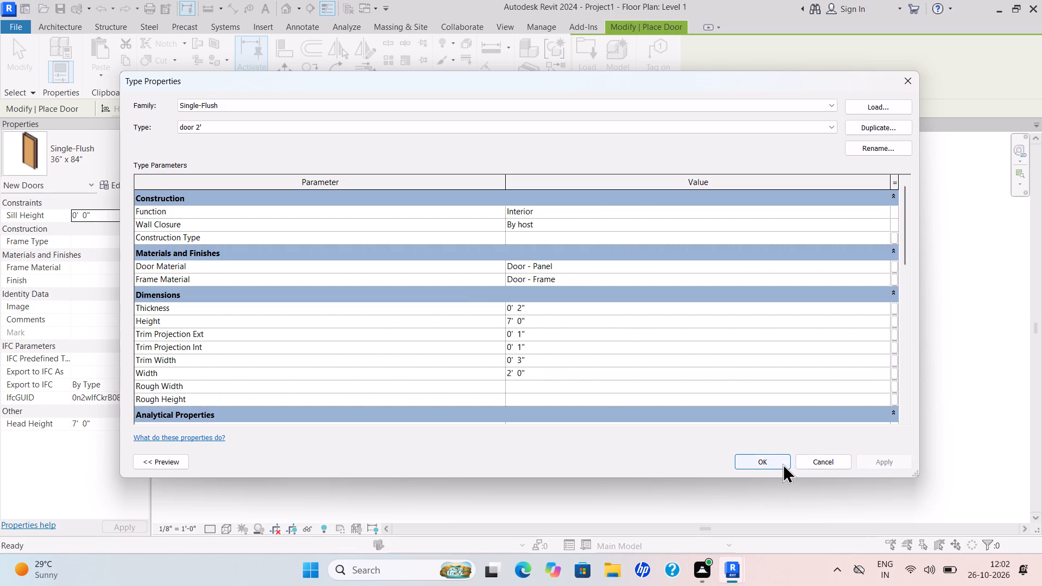
pyautogui.click(780, 463)
# Place a Single-Flush door 2' in the northern half of the MD2 entrance opening, aligned with the plan's upper door leaf.
pyautogui.scroll(3, 525, 322)
pyautogui.scroll(-1, 542, 310)
pyautogui.scroll(2, 542, 309)
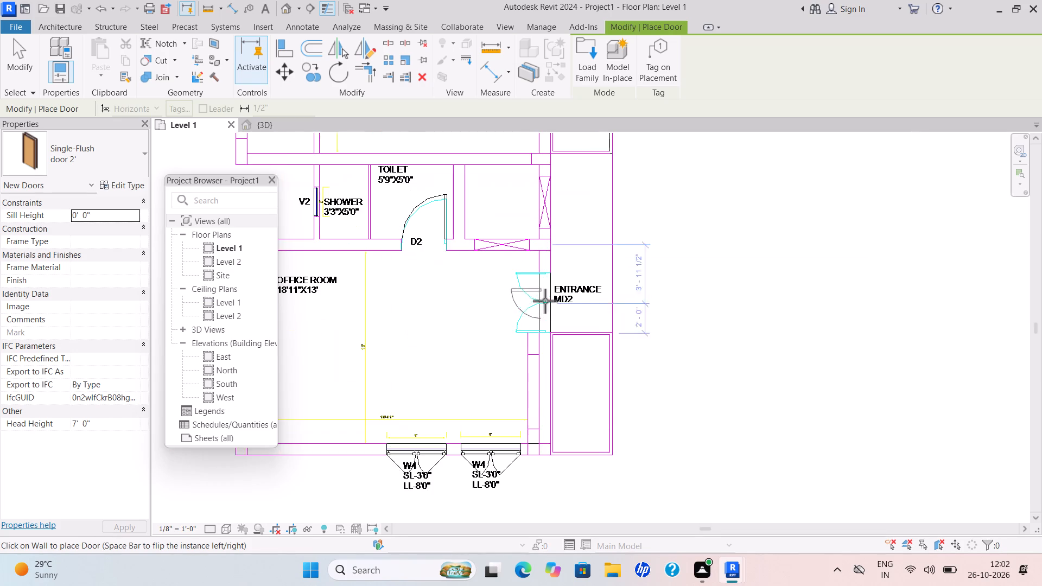
pyautogui.scroll(9, 542, 263)
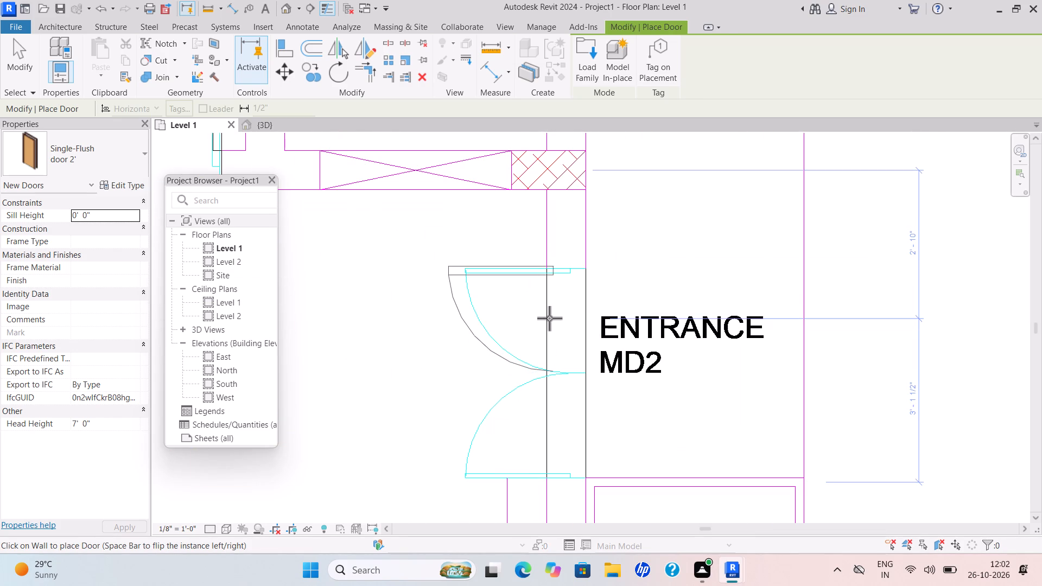
pyautogui.scroll(3, 549, 318)
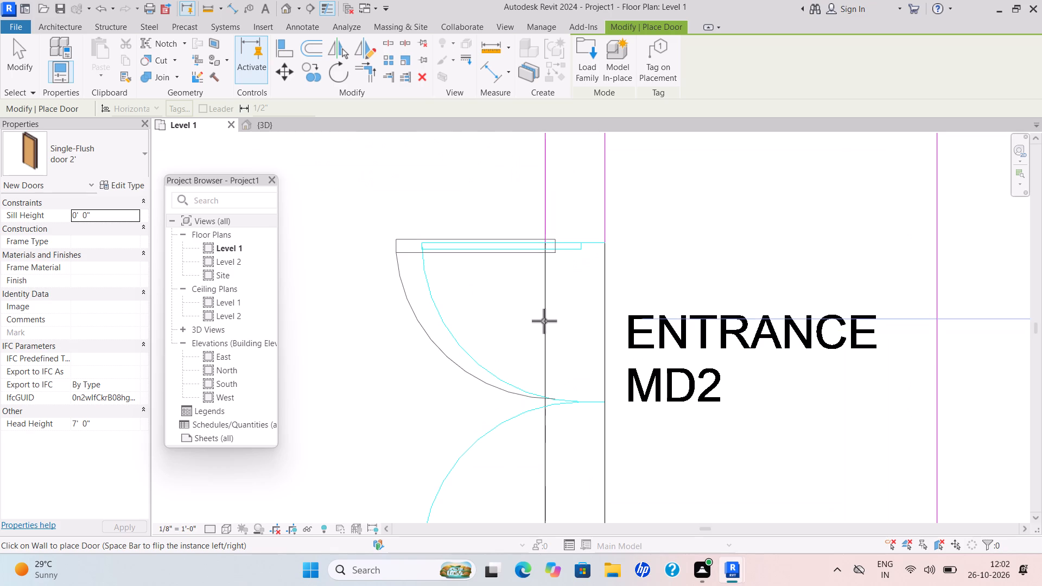
pyautogui.scroll(4, 544, 319)
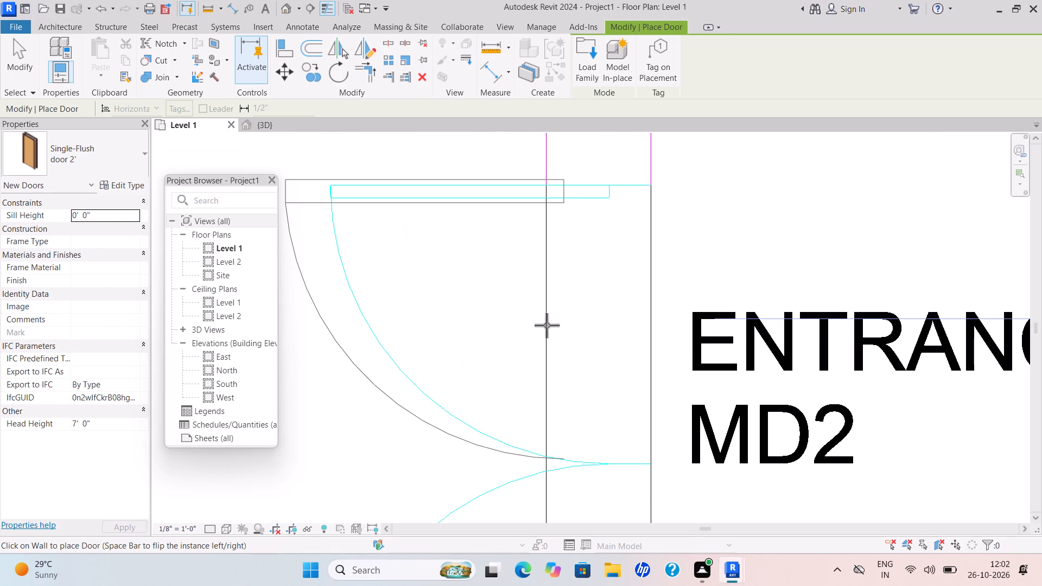
pyautogui.scroll(4, 547, 321)
pyautogui.scroll(-6, 547, 321)
pyautogui.click(550, 322)
# Place a second Single-Flush door 2' in the southern half of the MD2 entrance opening, flipped to mirror the northern leaf.
pyautogui.scroll(-4, 573, 361)
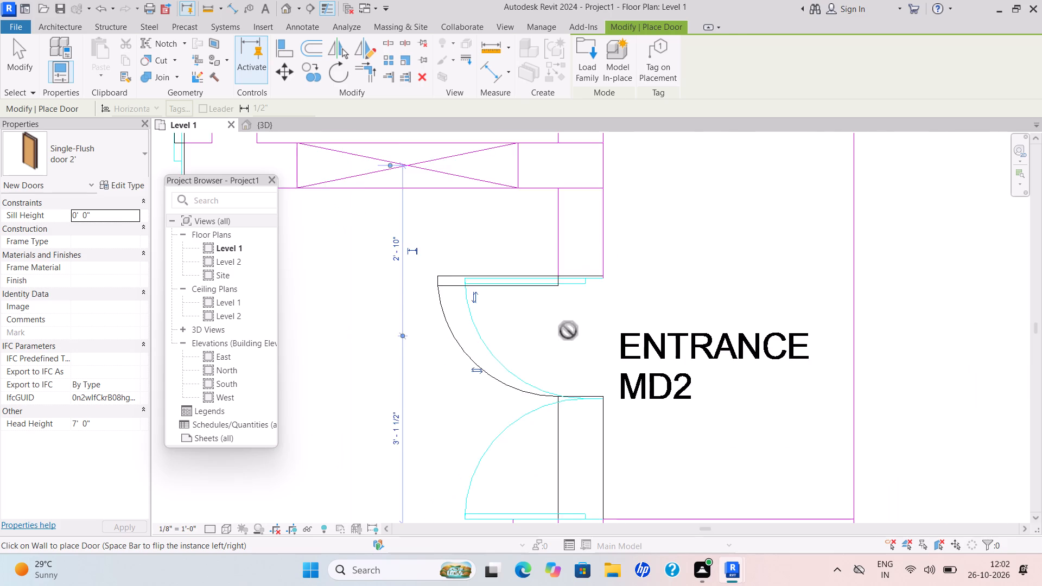
pyautogui.scroll(-2, 568, 330)
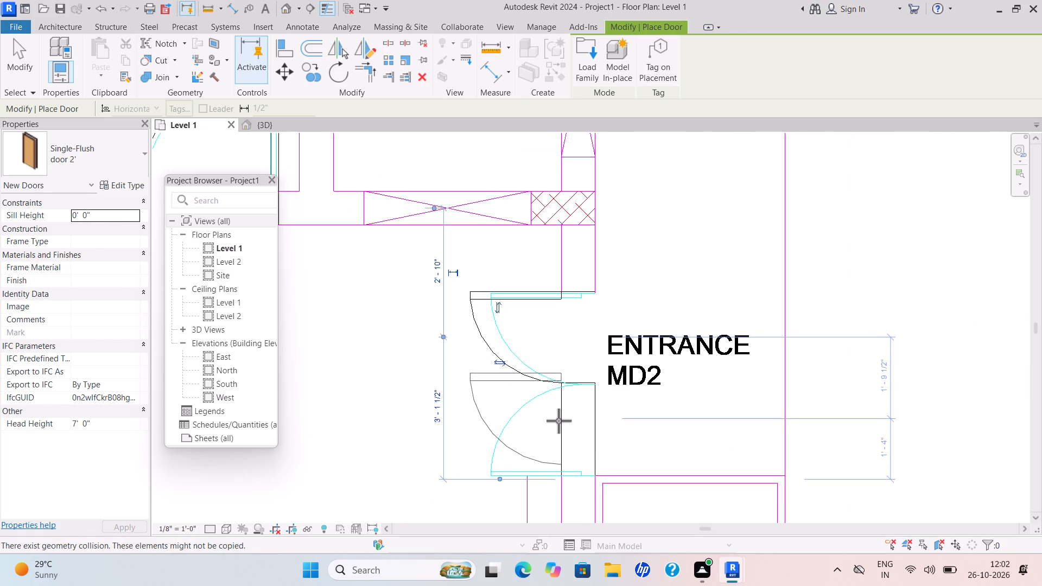
pyautogui.press('space')
pyautogui.scroll(3, 558, 427)
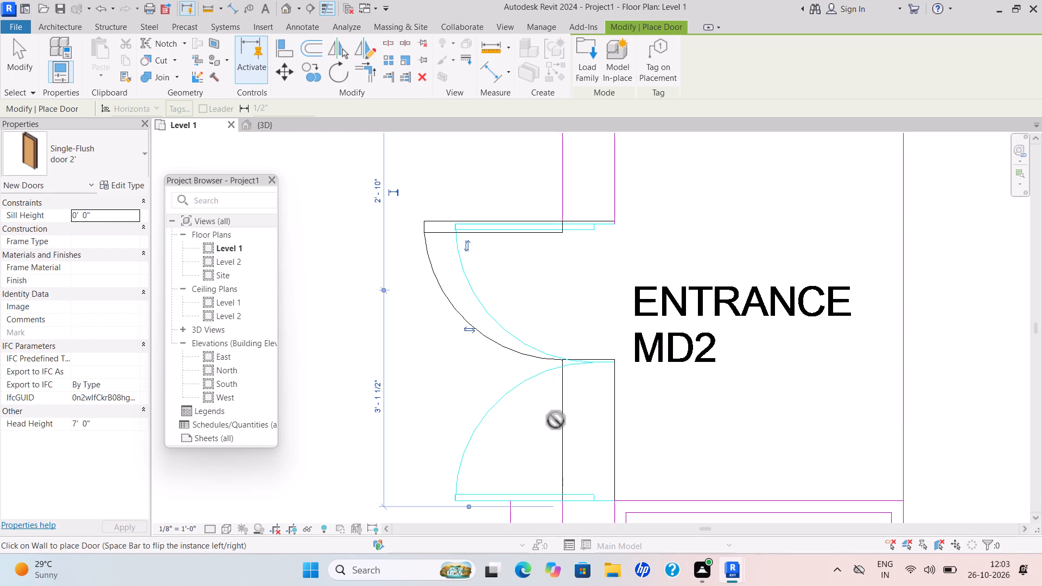
pyautogui.scroll(3, 556, 420)
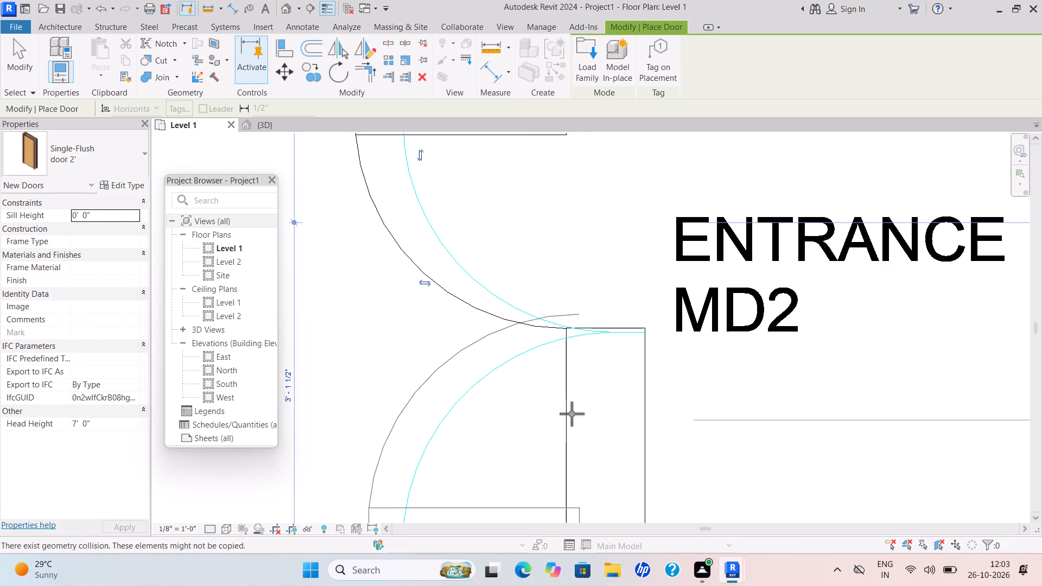
pyautogui.click(561, 428)
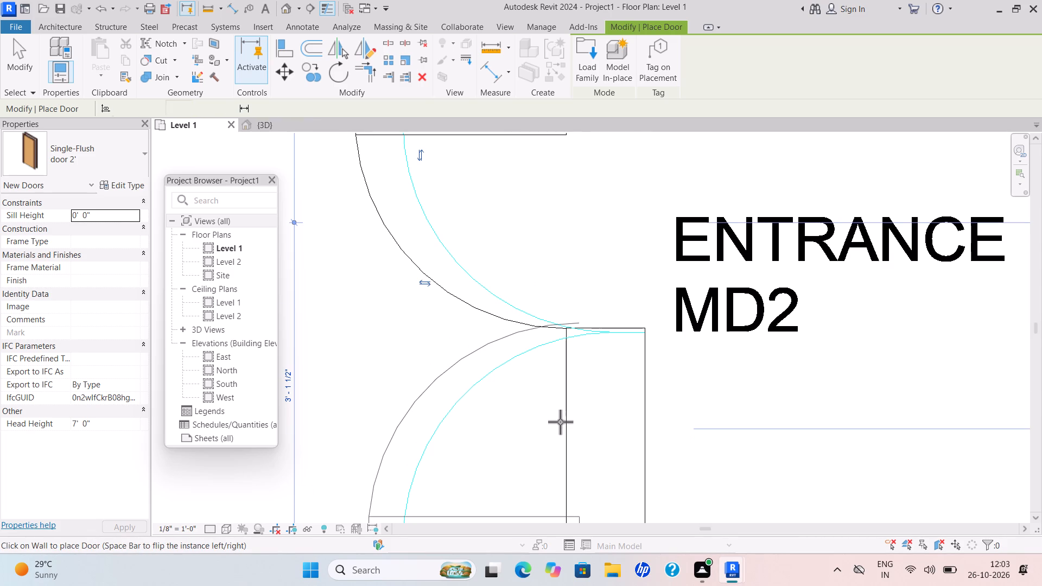
pyautogui.scroll(-6, 563, 420)
pyautogui.scroll(1, 563, 420)
pyautogui.press('Escape')
pyautogui.press('Escape')
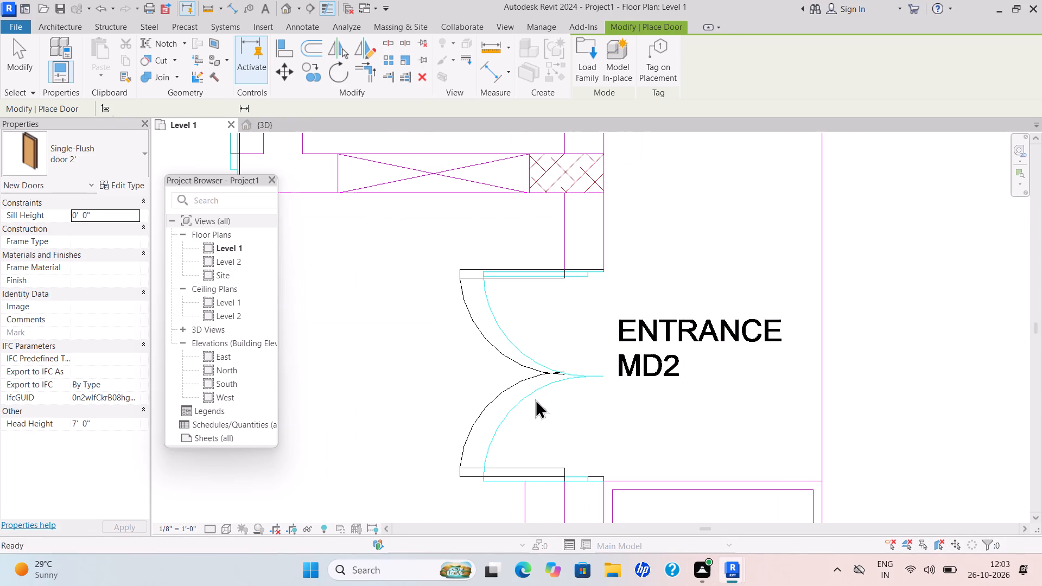
pyautogui.press('Escape')
# Nudge the southern MD2 door leaf slightly south so it meets the northern leaf and the plan's opening.
pyautogui.click(511, 392)
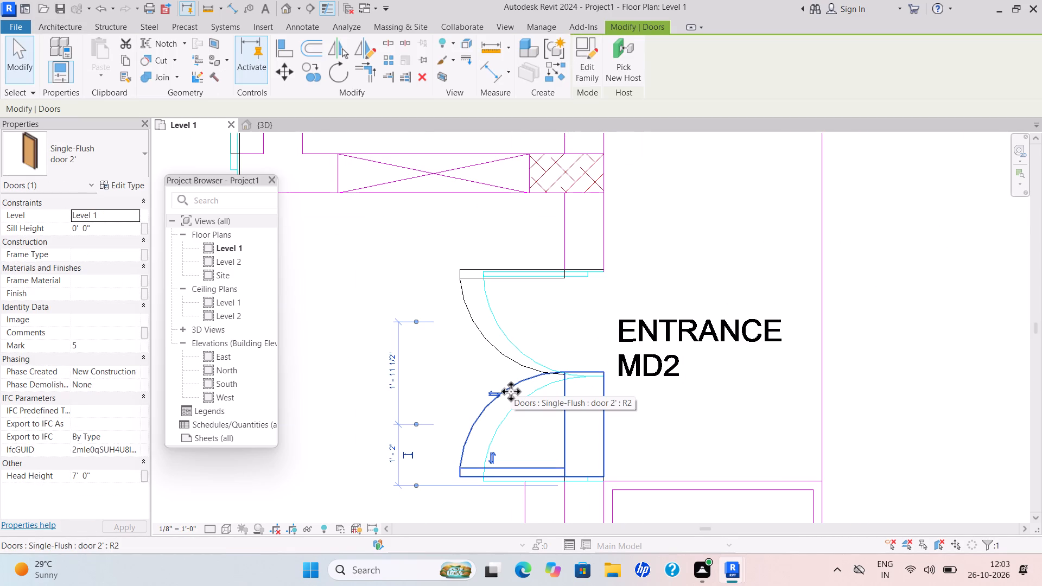
pyautogui.press('Down')
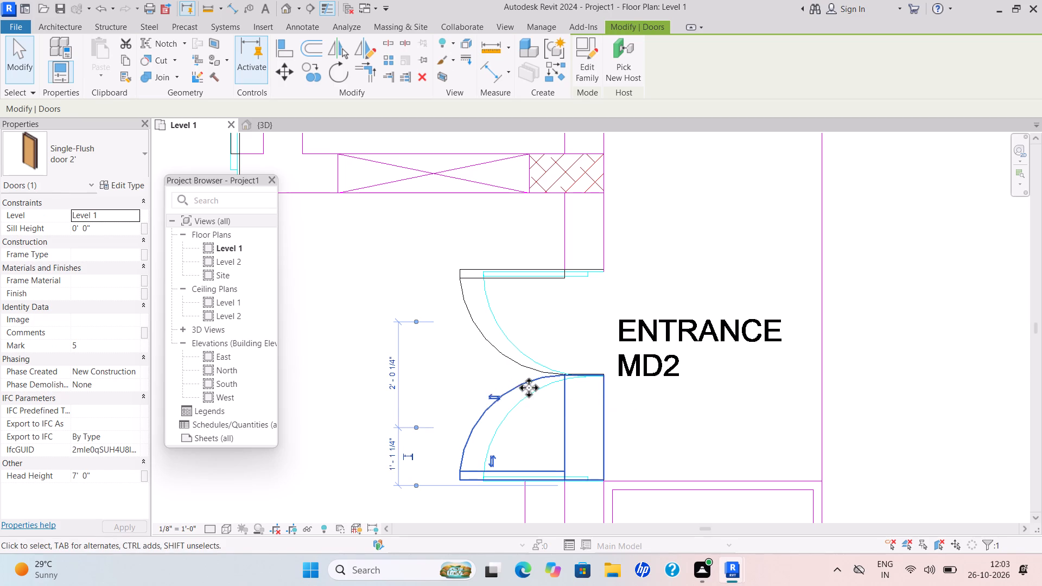
pyautogui.scroll(2, 530, 387)
pyautogui.scroll(-1, 530, 387)
pyautogui.scroll(3, 530, 387)
pyautogui.press('Escape')
pyautogui.scroll(1, 722, 372)
pyautogui.scroll(-3, 709, 385)
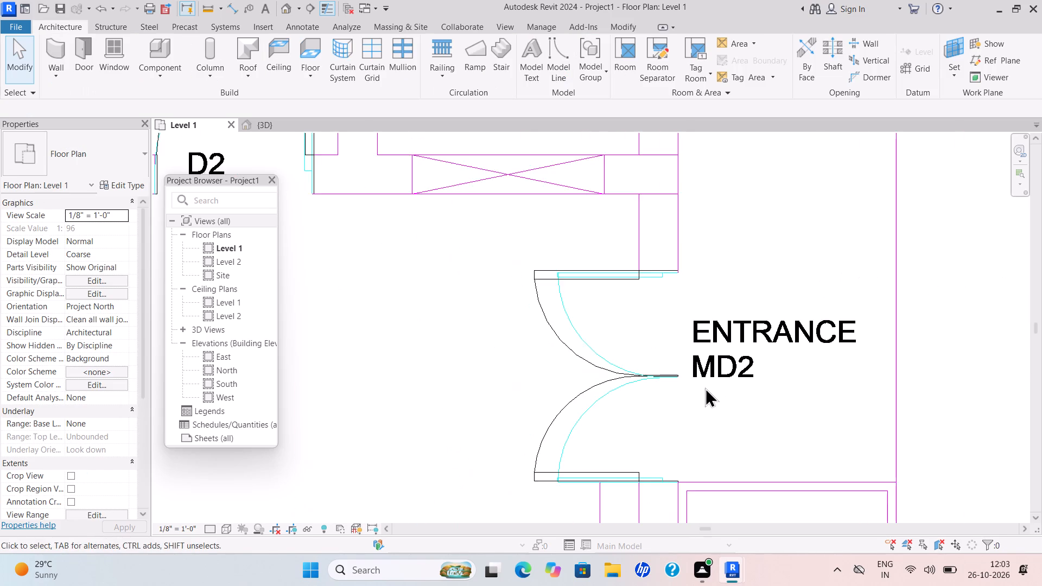
# Examine the placed doors and windows across the whole Level 1 plan and in the 3D view.
pyautogui.scroll(-3, 705, 387)
pyautogui.scroll(1, 702, 385)
pyautogui.scroll(-9, 702, 385)
pyautogui.moveTo(702, 390); pyautogui.dragTo(669, 356, button='middle')
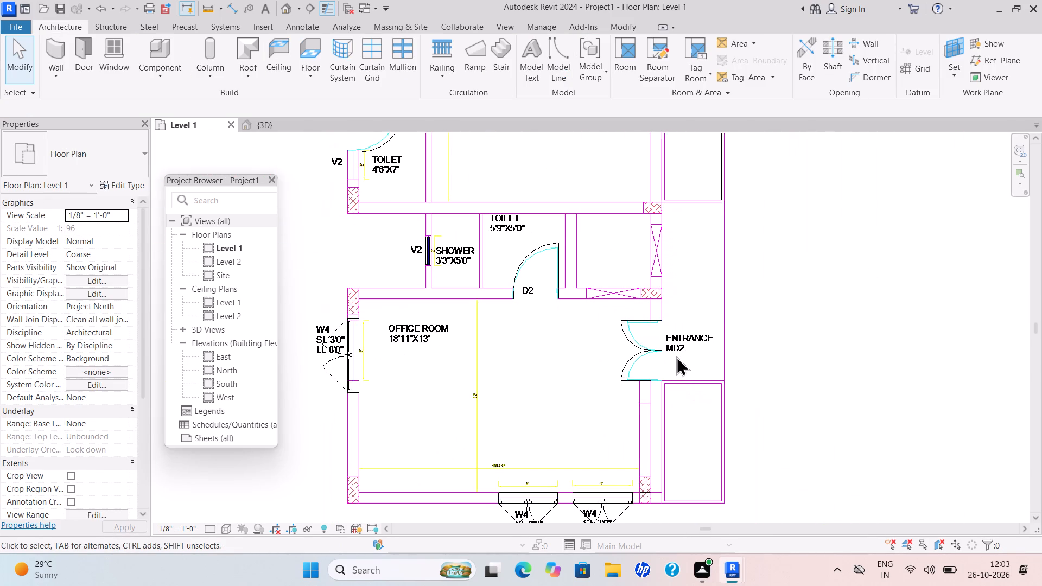
pyautogui.scroll(2, 676, 356)
pyautogui.scroll(-3, 677, 361)
pyautogui.scroll(-1, 633, 397)
pyautogui.scroll(1, 633, 397)
pyautogui.scroll(-2, 633, 397)
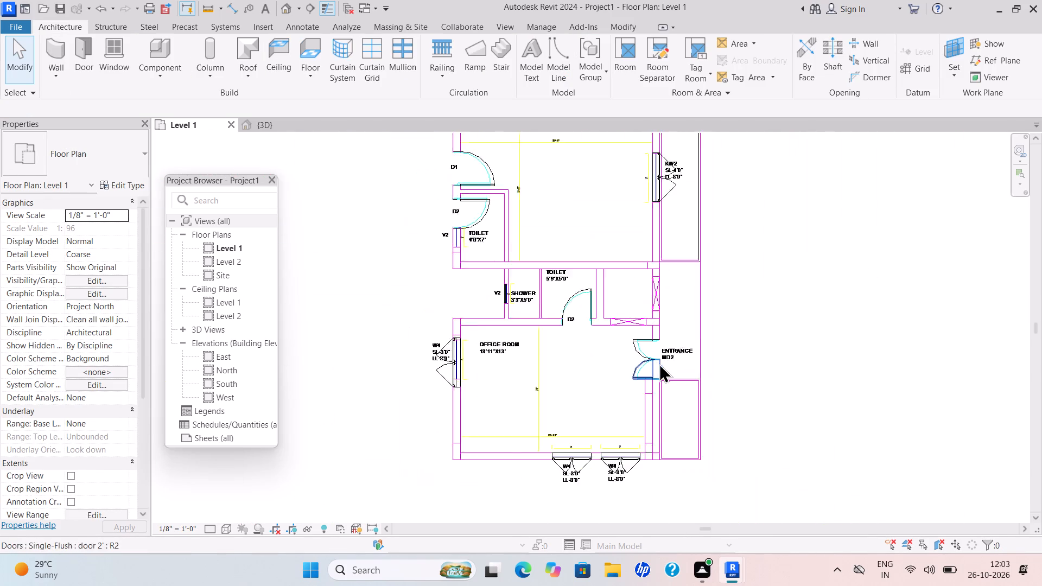
pyautogui.moveTo(659, 363); pyautogui.dragTo(646, 395, button='middle')
pyautogui.scroll(-2, 659, 363)
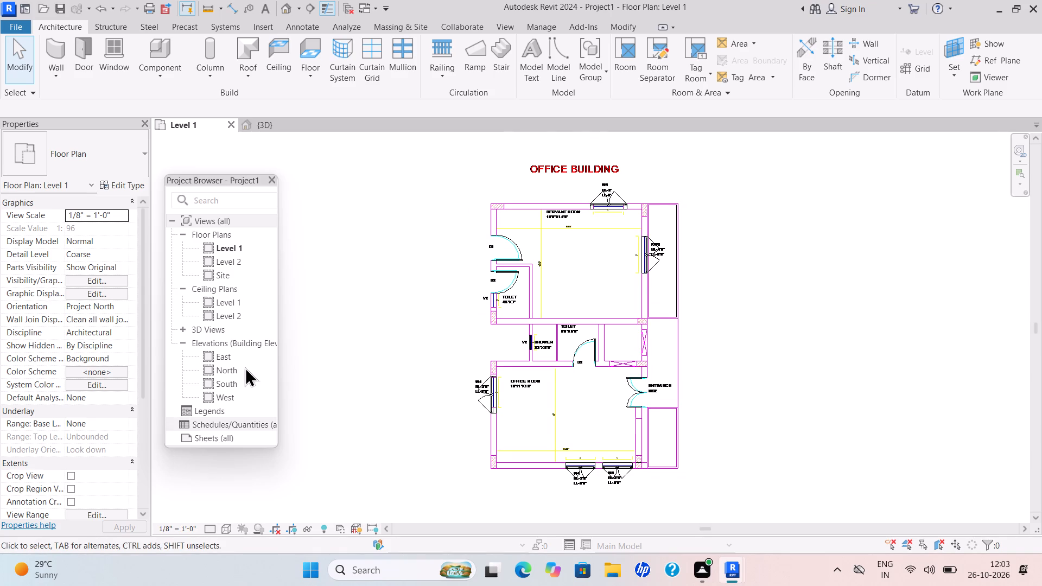
pyautogui.press('Escape')
pyautogui.click(268, 130)
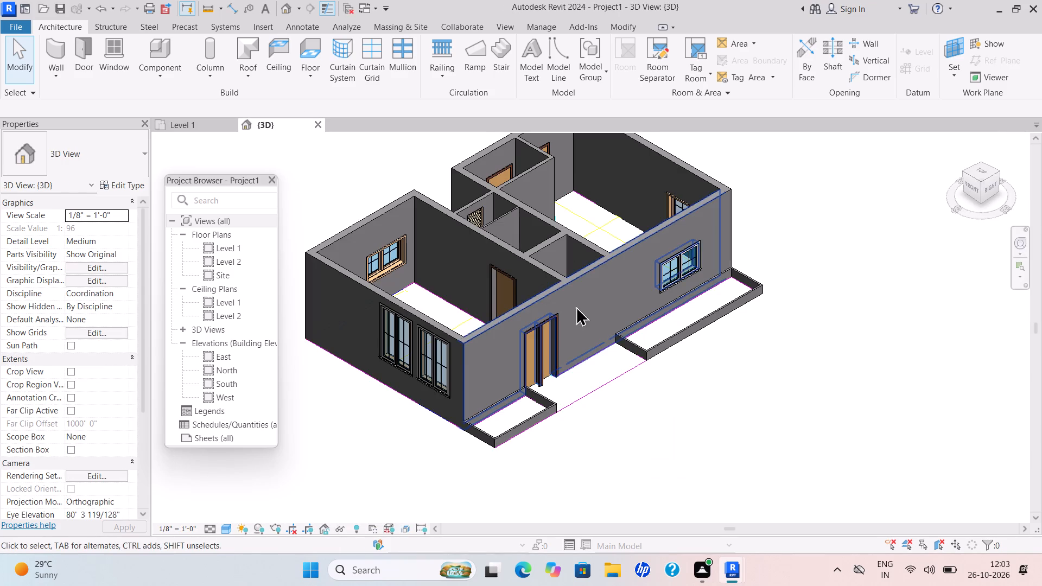
pyautogui.scroll(-1, 590, 313)
pyautogui.scroll(-4, 544, 373)
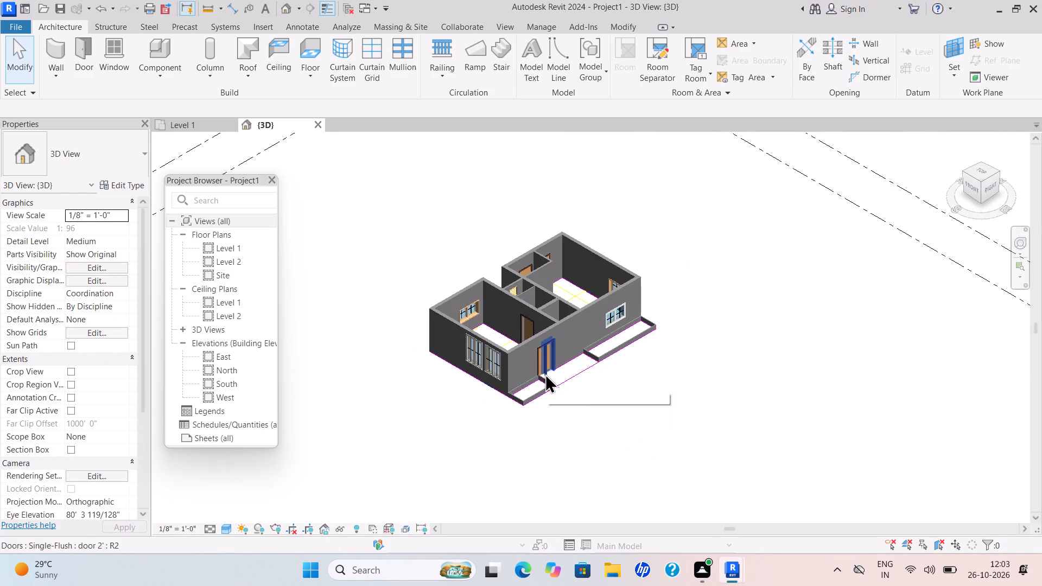
pyautogui.scroll(-1, 554, 373)
pyautogui.moveTo(554, 373); pyautogui.dragTo(633, 352, button='middle')
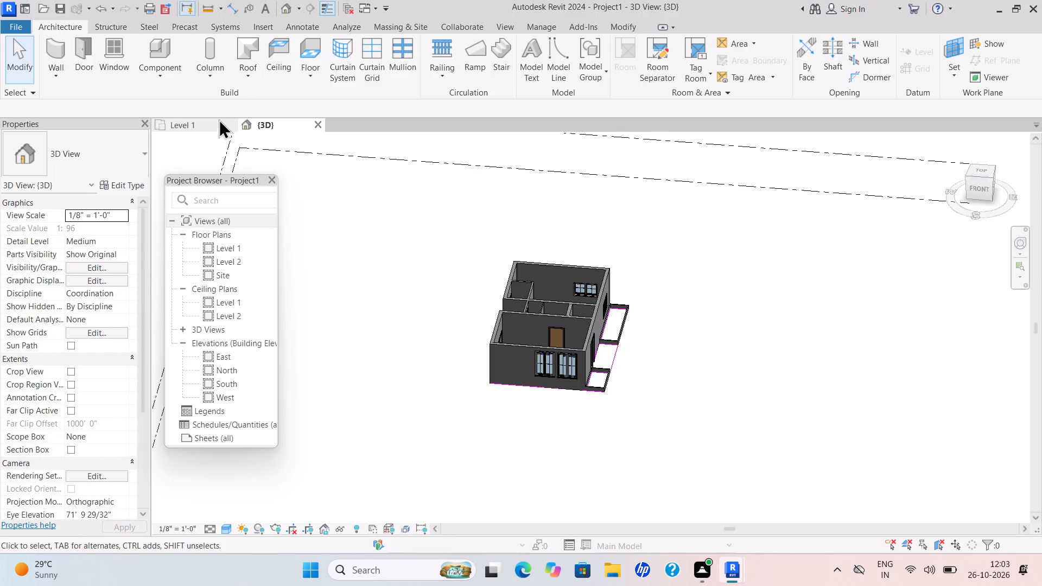
# Start an architectural floor on Level 1 and duplicate the Generic - 12" type under the name floor 6".
pyautogui.click(217, 124)
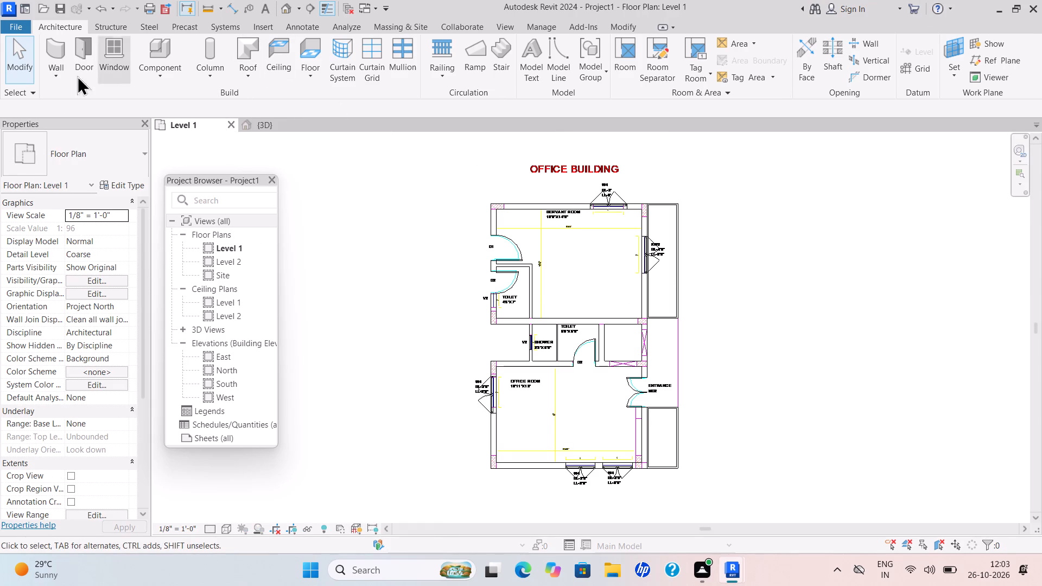
pyautogui.click(313, 65)
pyautogui.click(325, 88)
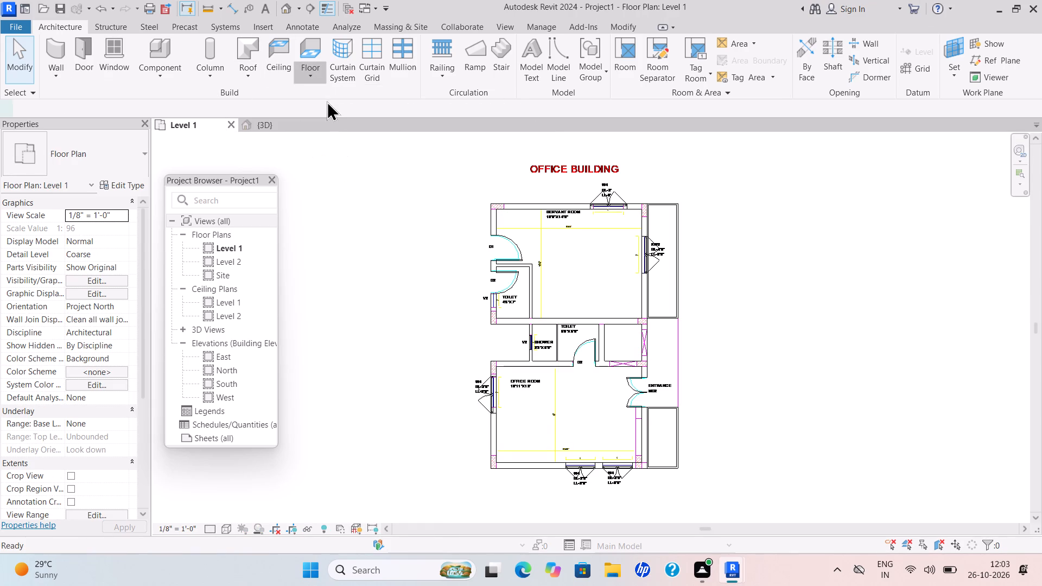
pyautogui.click(125, 185)
pyautogui.click(892, 122)
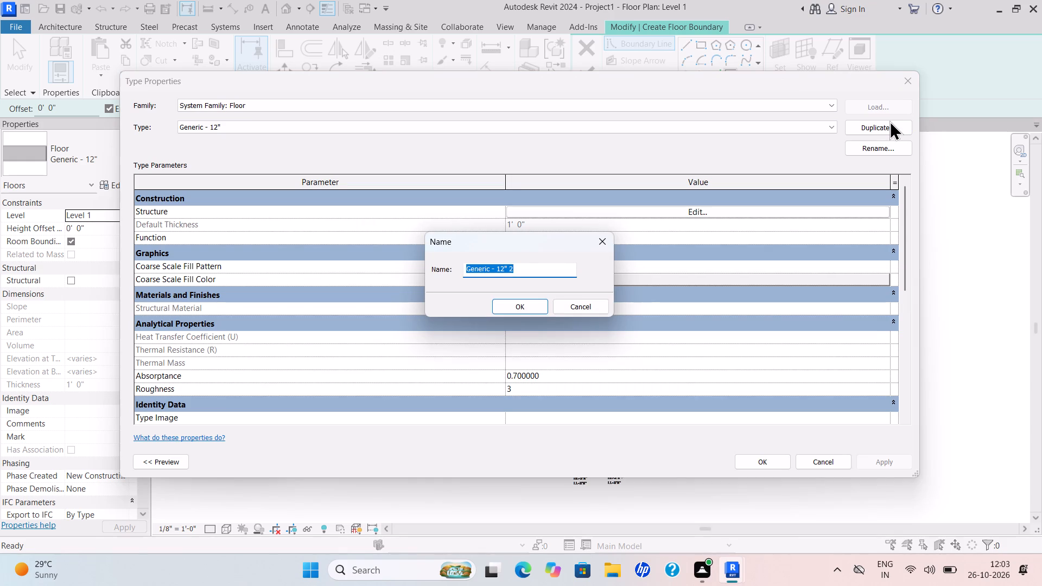
pyautogui.press('BackSpace')
pyautogui.write('floor')
pyautogui.press('space')
pyautogui.write('6"')
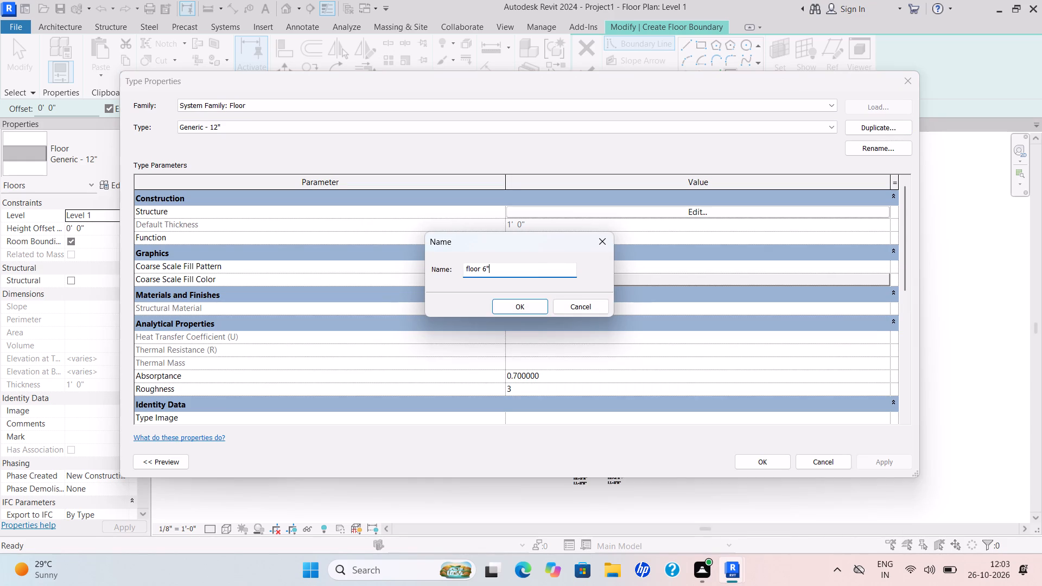
pyautogui.press('Return')
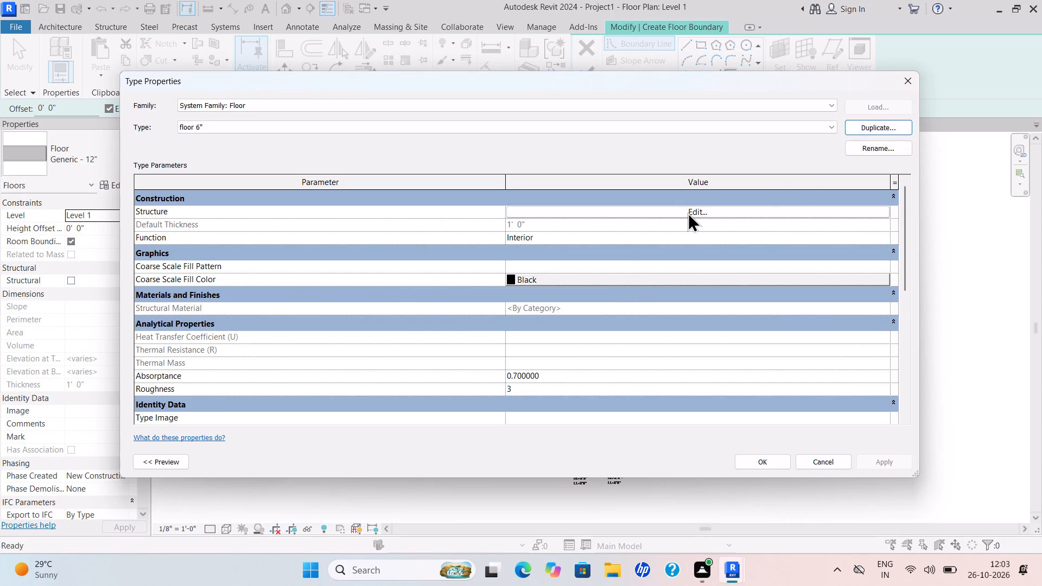
# Set the structure layer thickness of the floor 6" type to 6" and accept the type changes.
pyautogui.click(688, 212)
pyautogui.moveTo(506, 208); pyautogui.dragTo(480, 230)
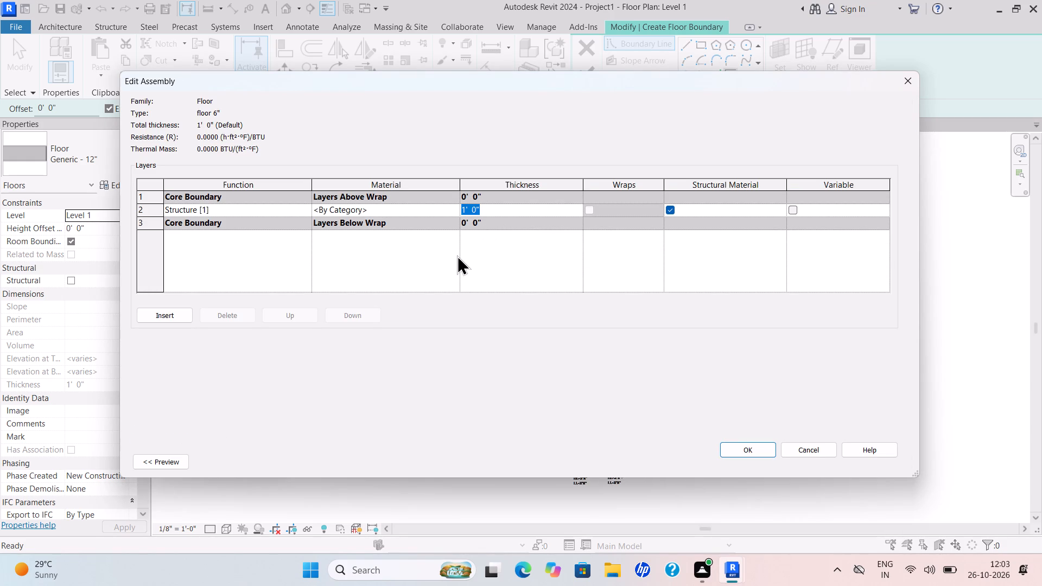
pyautogui.press('BackSpace')
pyautogui.write('6"')
pyautogui.press('Return')
pyautogui.scroll(-1, 457, 255)
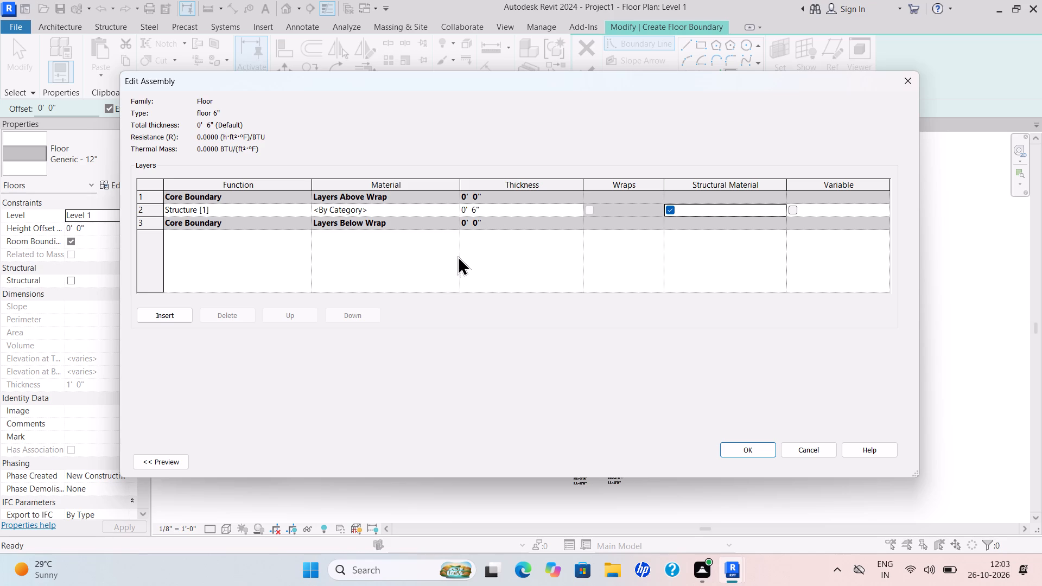
pyautogui.scroll(-1, 458, 256)
pyautogui.click(751, 451)
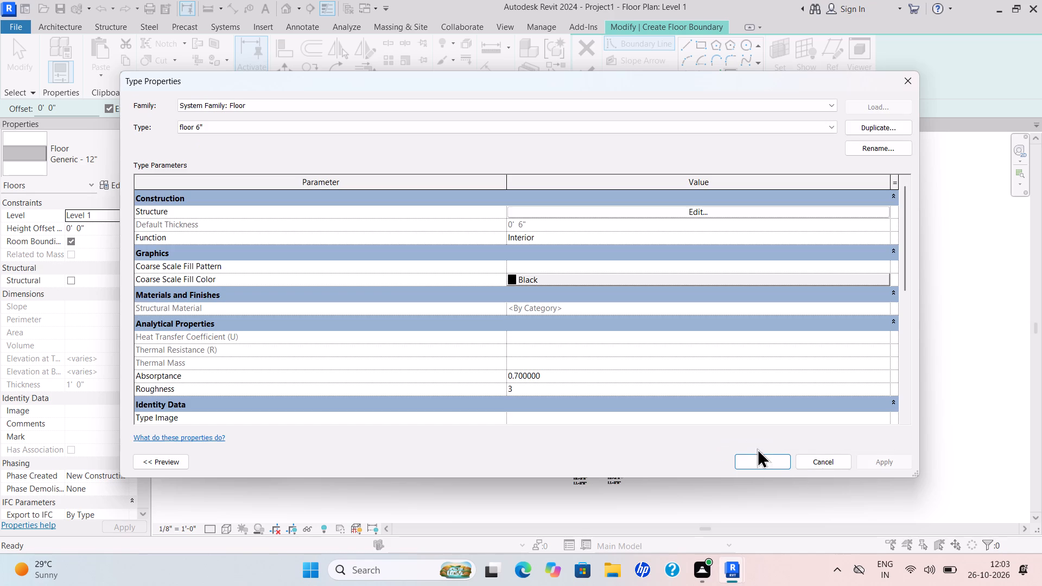
pyautogui.click(881, 457)
pyautogui.moveTo(757, 462); pyautogui.dragTo(757, 456)
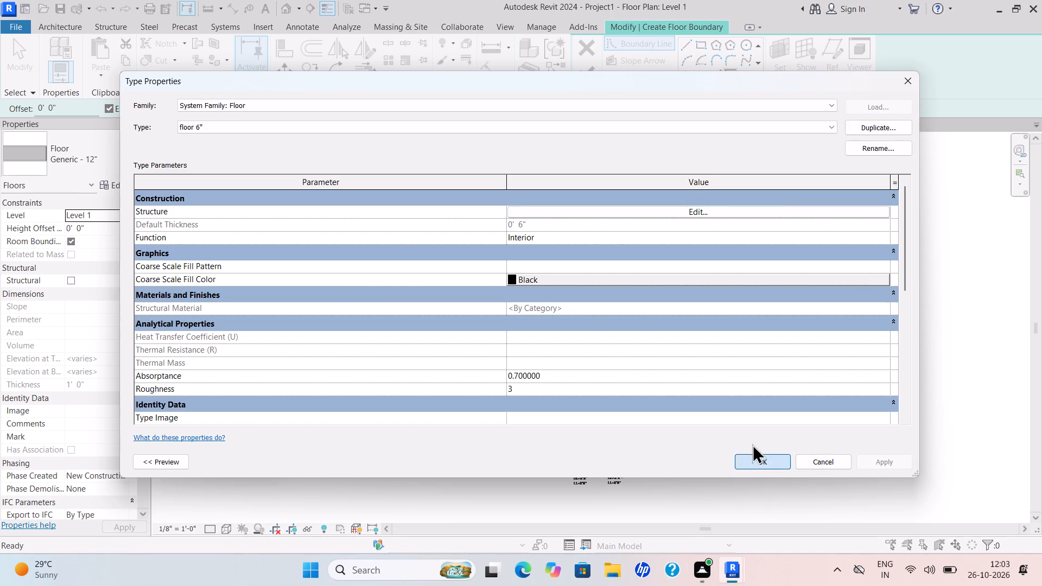
# Create the floor with a rectangular boundary from the servant room's outer northwest corner to the outer southeast corner of the low walls beside the entrance.
pyautogui.click(702, 43)
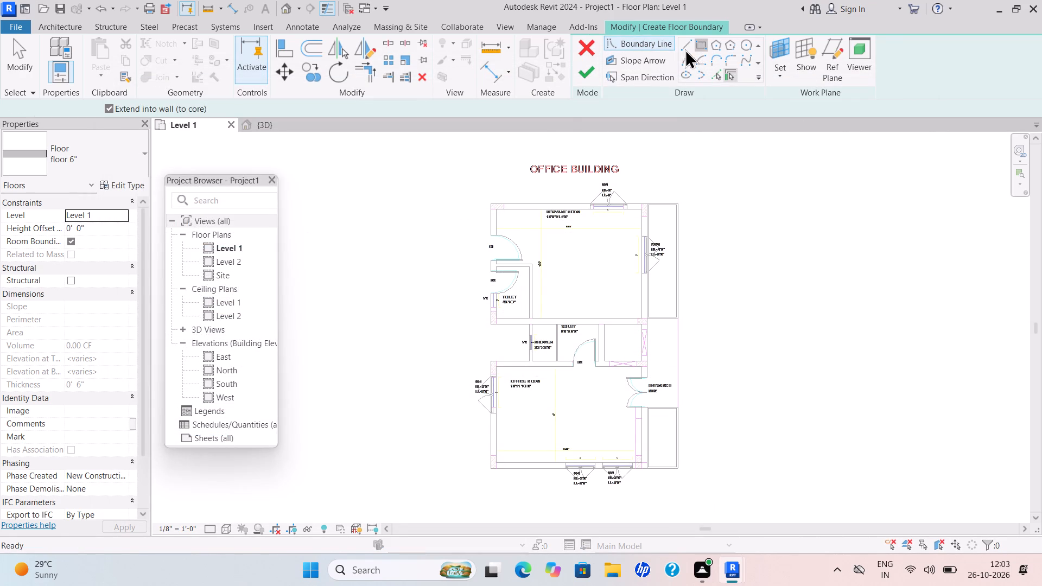
pyautogui.click(122, 188)
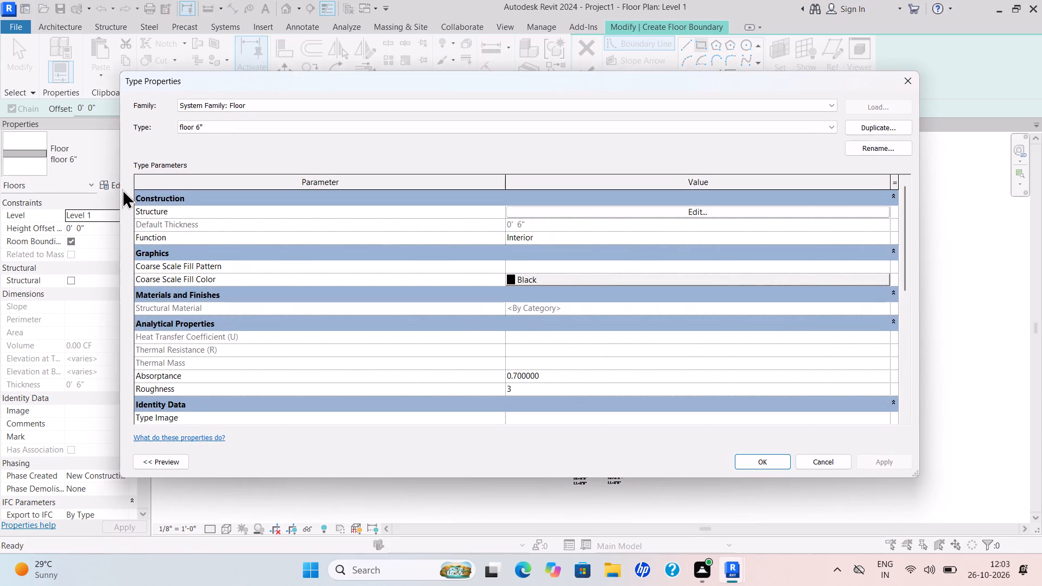
pyautogui.click(913, 77)
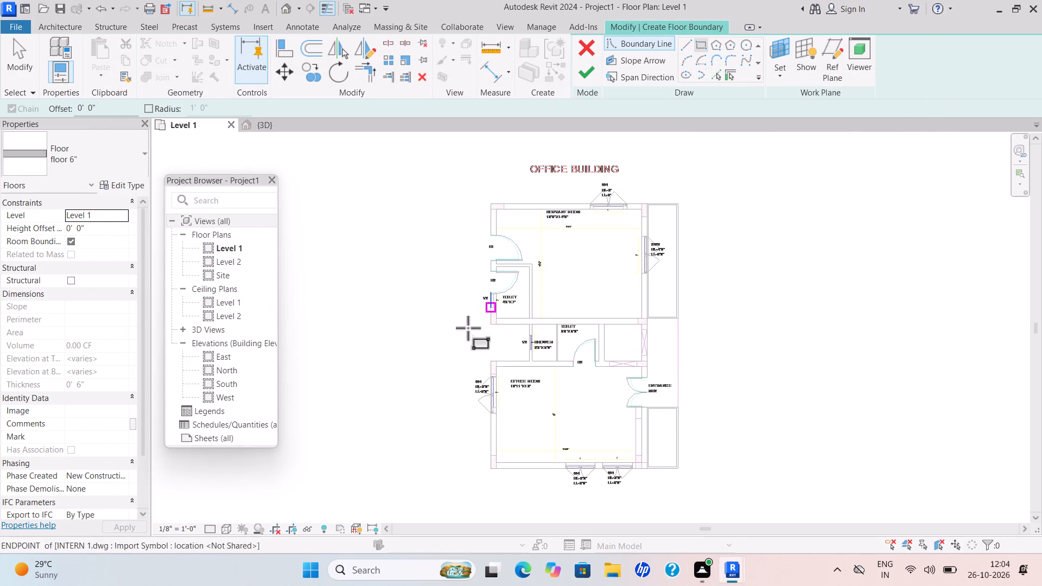
pyautogui.scroll(5, 486, 222)
pyautogui.scroll(-1, 486, 222)
pyautogui.scroll(1, 486, 222)
pyautogui.scroll(-1, 486, 221)
pyautogui.scroll(4, 486, 221)
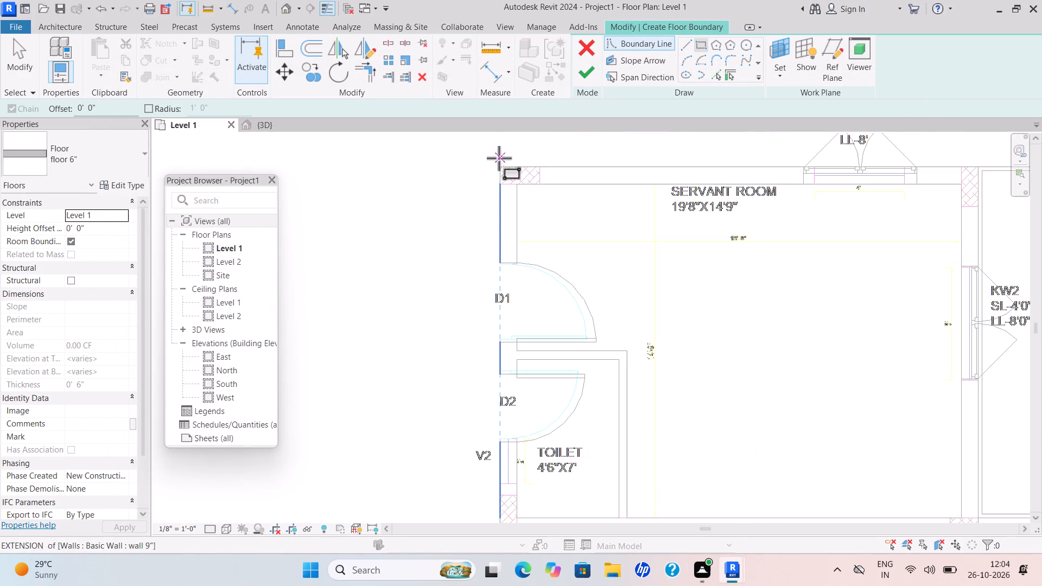
pyautogui.moveTo(500, 167); pyautogui.dragTo(519, 181)
pyautogui.scroll(-2, 914, 536)
pyautogui.moveTo(906, 531); pyautogui.dragTo(800, 385, button='middle')
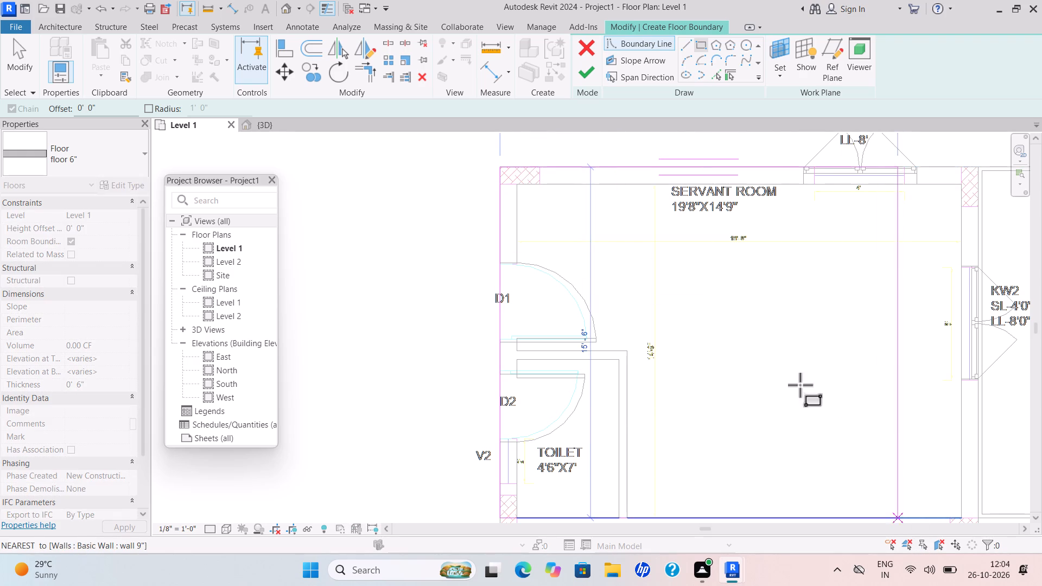
pyautogui.scroll(-3, 800, 385)
pyautogui.moveTo(800, 385); pyautogui.dragTo(614, 142, button='middle')
pyautogui.scroll(-5, 923, 515)
pyautogui.moveTo(877, 422); pyautogui.dragTo(812, 154, button='middle')
pyautogui.middleClick(811, 151)
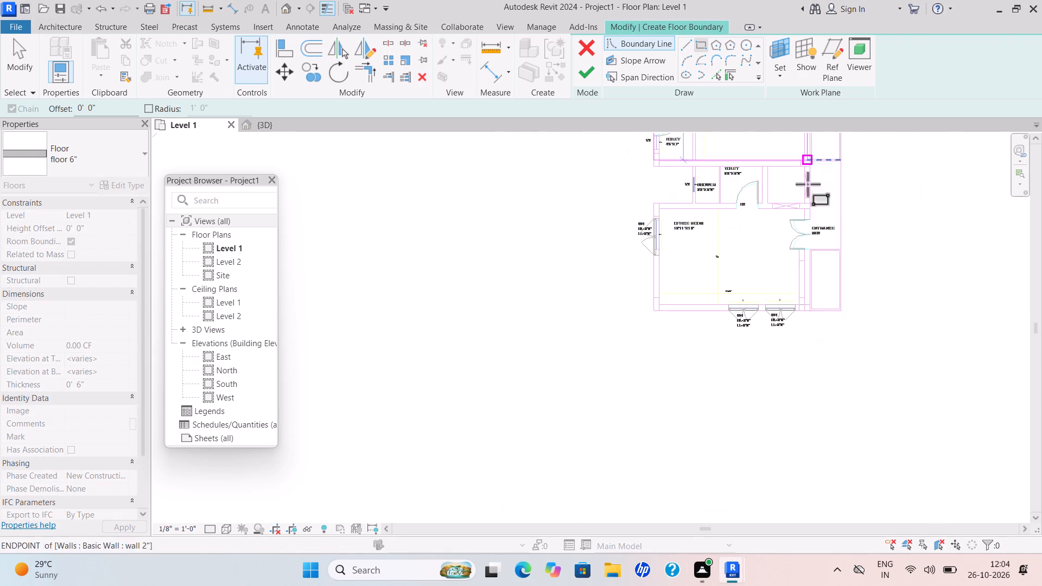
pyautogui.scroll(2, 863, 321)
pyautogui.scroll(-1, 867, 317)
pyautogui.scroll(6, 868, 317)
pyautogui.scroll(-1, 822, 308)
pyautogui.scroll(5, 827, 327)
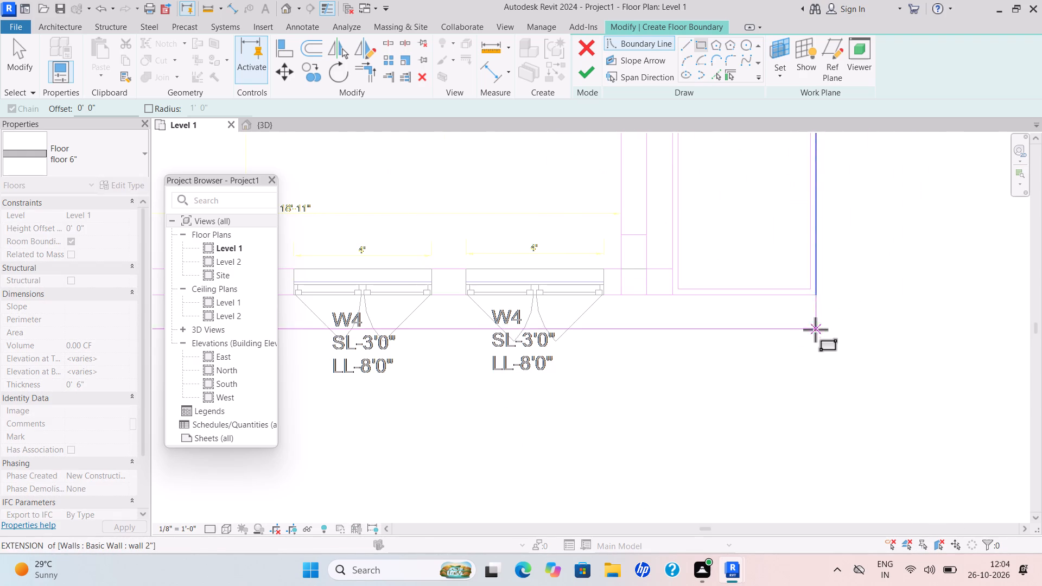
pyautogui.click(818, 297)
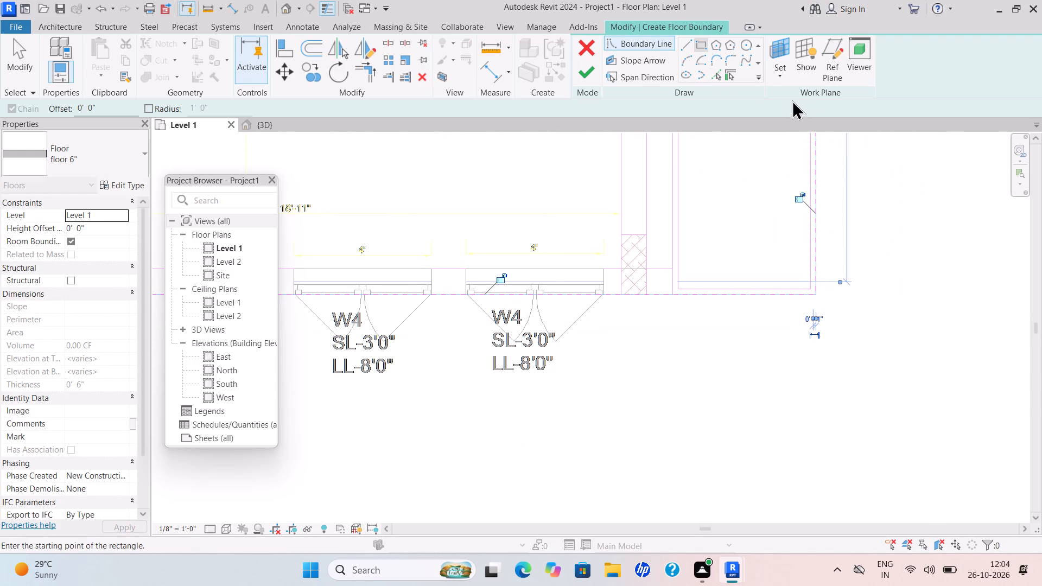
pyautogui.click(577, 77)
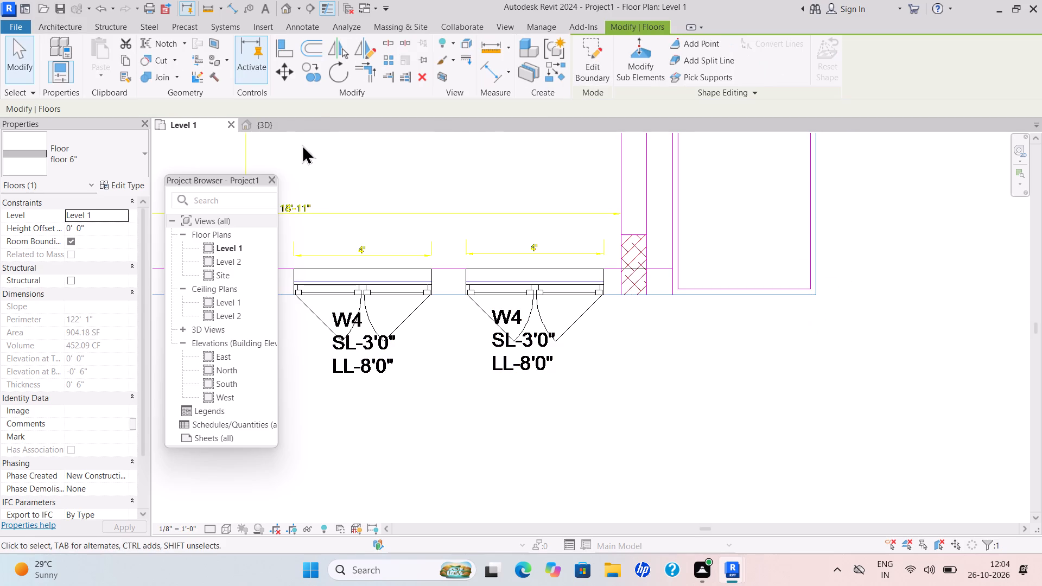
# Examine the new floor slab beneath the walls and entrance strip in the 3D view.
pyautogui.click(282, 126)
pyautogui.scroll(7, 621, 346)
pyautogui.click(610, 372)
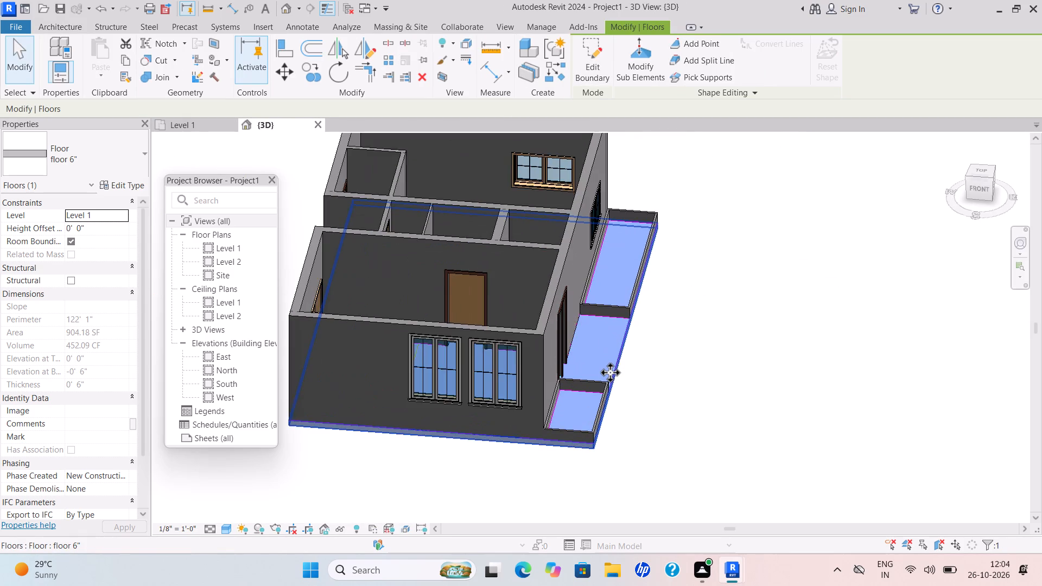
pyautogui.scroll(-3, 610, 372)
pyautogui.scroll(1, 610, 372)
pyautogui.scroll(-1, 610, 372)
pyautogui.scroll(1, 610, 372)
pyautogui.scroll(-1, 611, 366)
pyautogui.press('Escape')
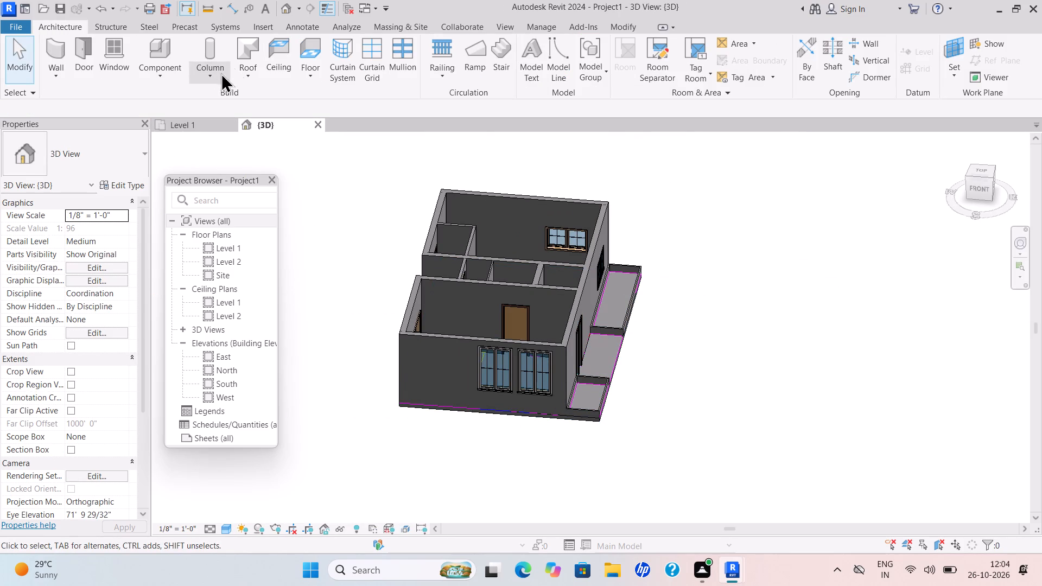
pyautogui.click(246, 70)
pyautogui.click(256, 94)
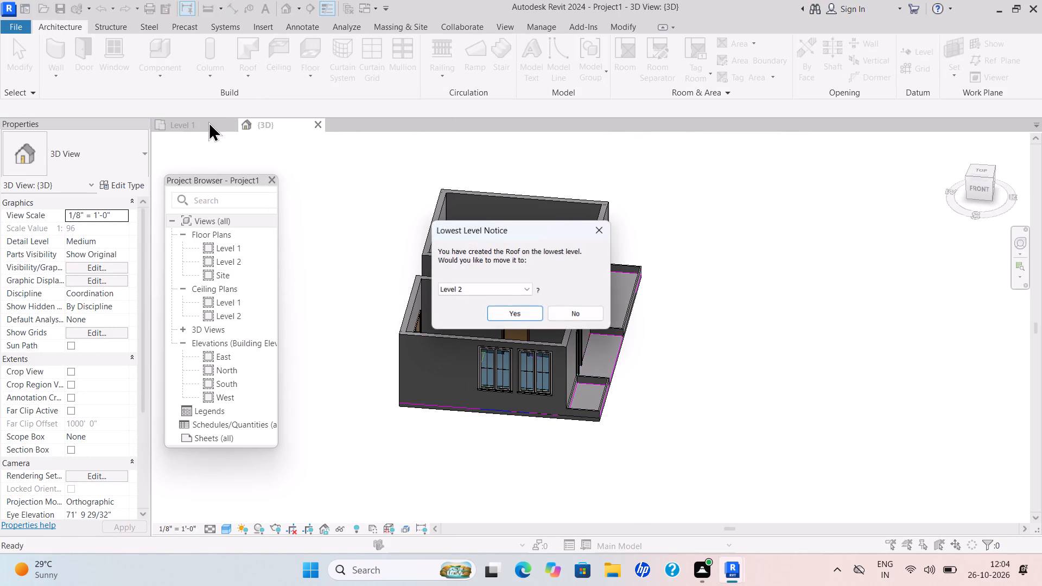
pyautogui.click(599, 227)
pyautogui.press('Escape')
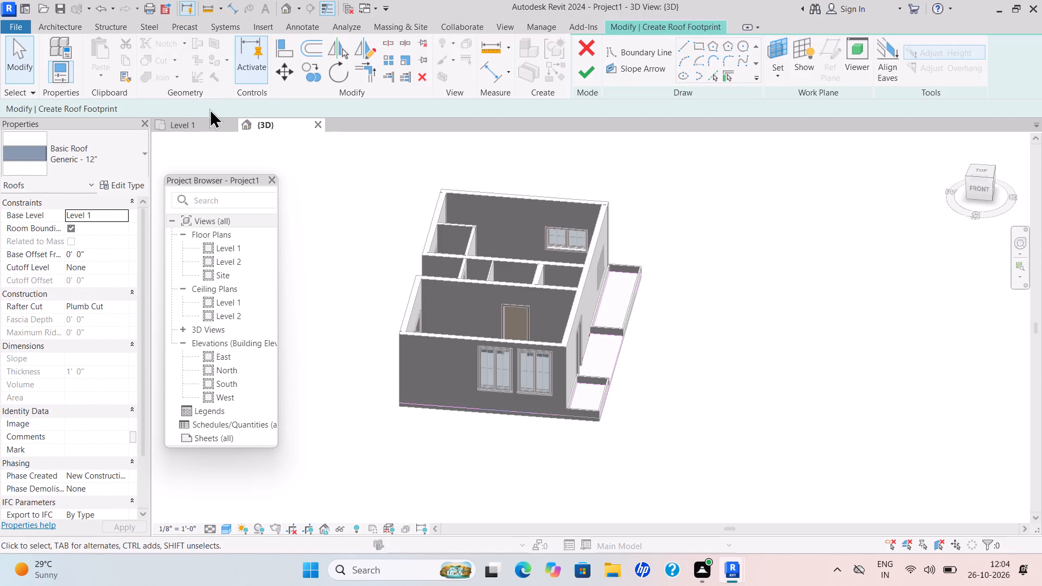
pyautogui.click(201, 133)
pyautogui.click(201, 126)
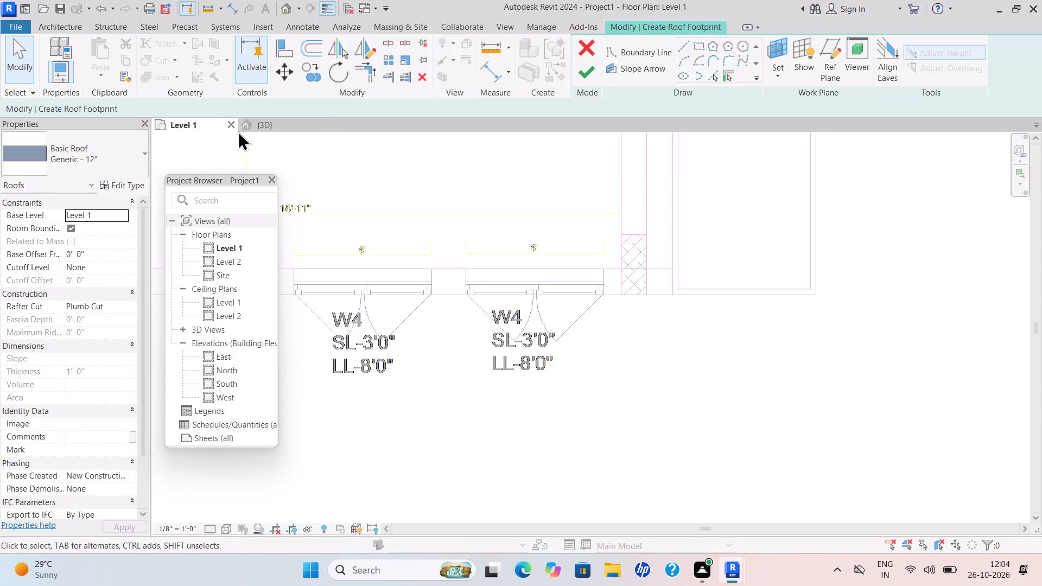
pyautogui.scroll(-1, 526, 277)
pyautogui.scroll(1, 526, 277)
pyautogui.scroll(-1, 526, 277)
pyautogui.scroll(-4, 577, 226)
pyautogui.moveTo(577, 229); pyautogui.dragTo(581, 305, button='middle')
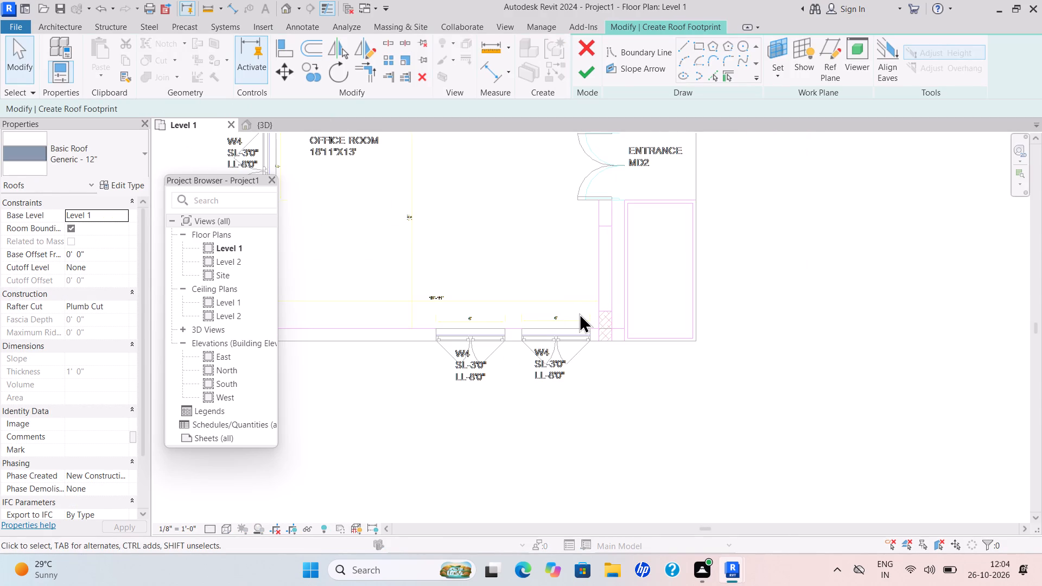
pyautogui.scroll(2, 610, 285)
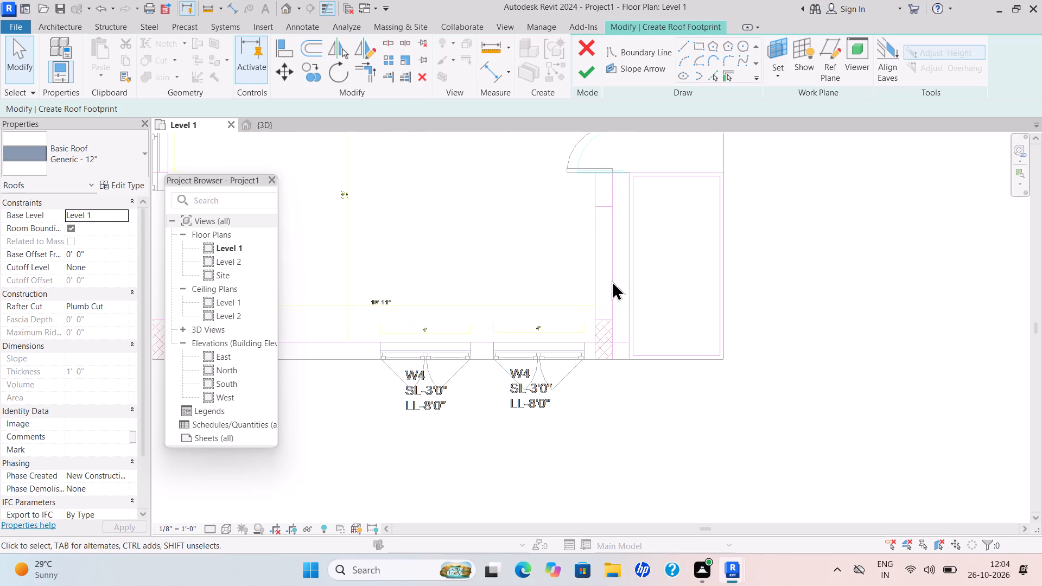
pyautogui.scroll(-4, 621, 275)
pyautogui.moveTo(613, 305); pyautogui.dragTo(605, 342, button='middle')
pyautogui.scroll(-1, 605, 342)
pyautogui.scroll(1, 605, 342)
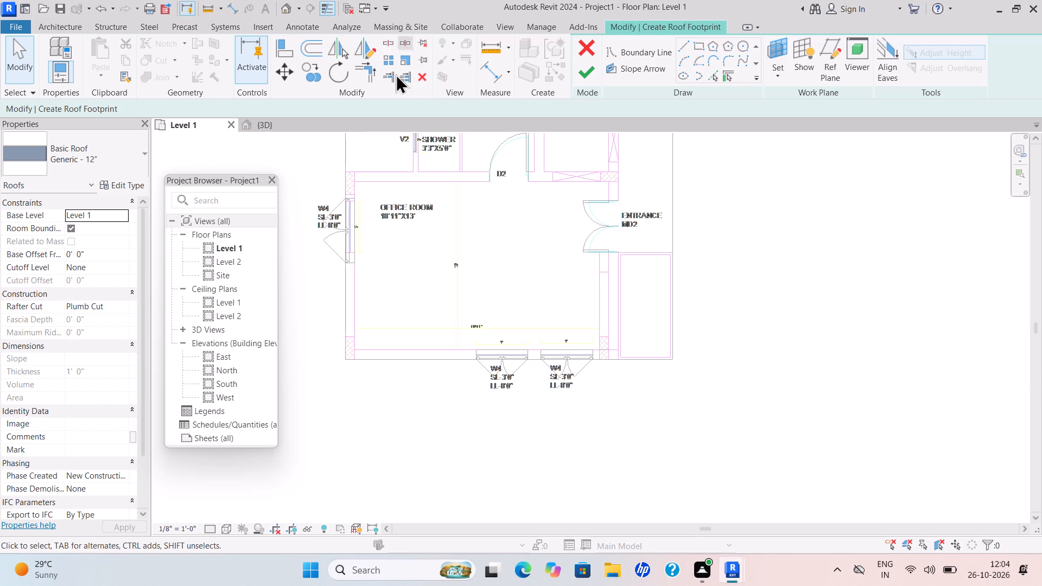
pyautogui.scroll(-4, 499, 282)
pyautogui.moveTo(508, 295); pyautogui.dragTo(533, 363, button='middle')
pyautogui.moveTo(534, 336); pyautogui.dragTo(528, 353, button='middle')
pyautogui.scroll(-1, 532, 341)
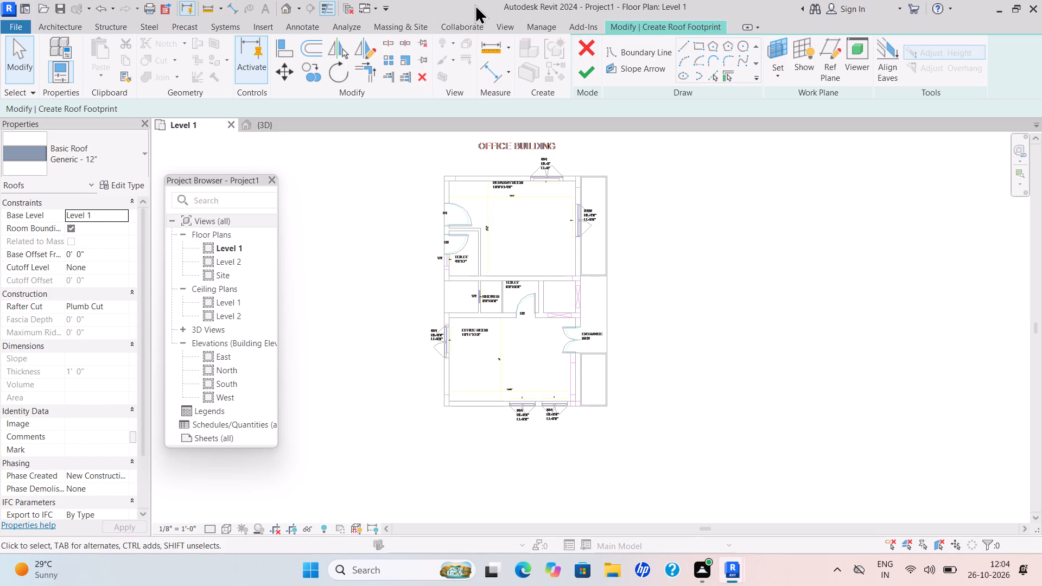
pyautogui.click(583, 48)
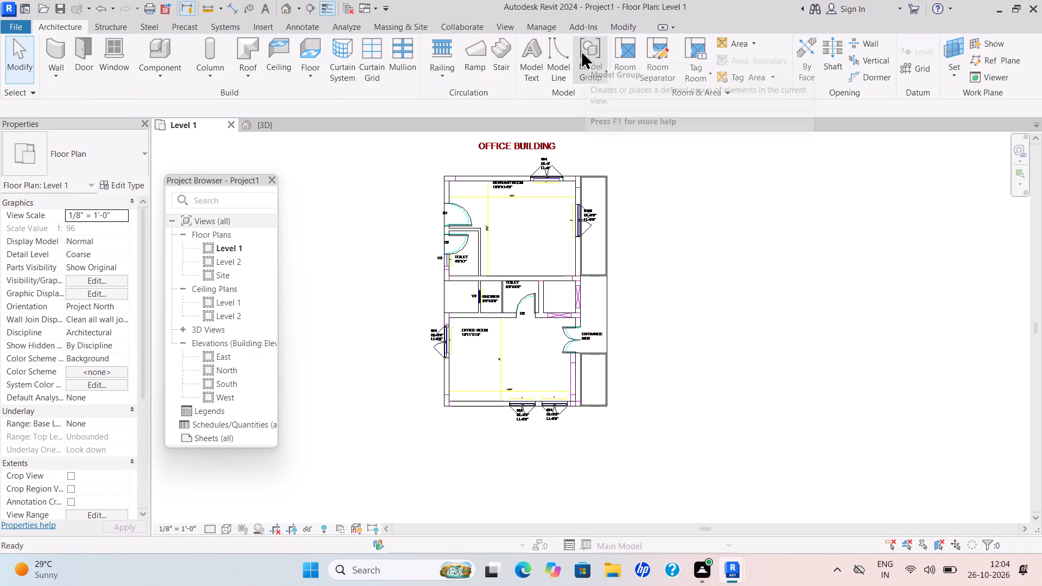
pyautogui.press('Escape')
# Start a roof by footprint based on Level 2 and duplicate the Generic - 12" type under the name roof 6".
pyautogui.click(244, 80)
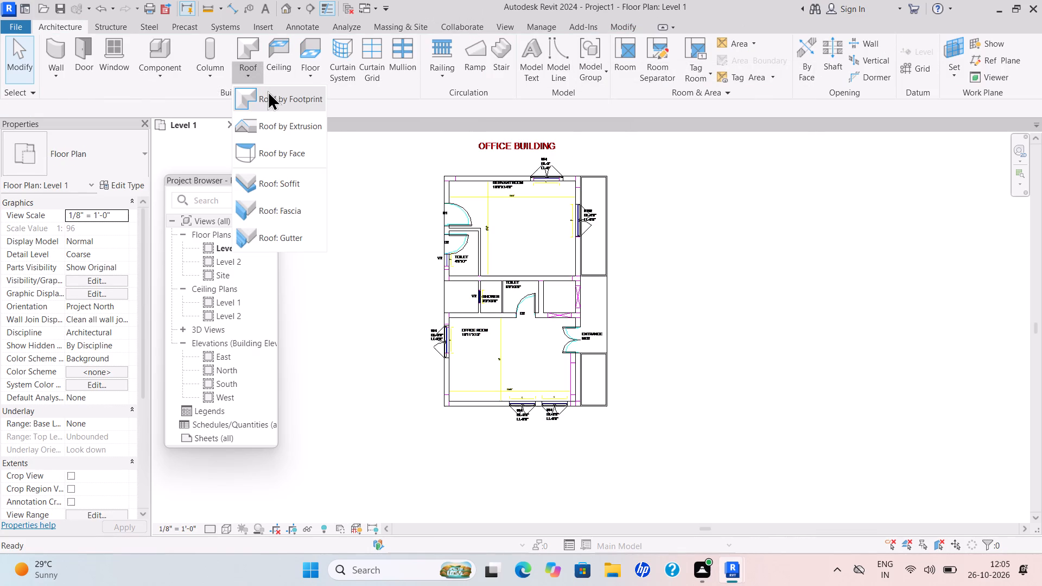
pyautogui.click(275, 101)
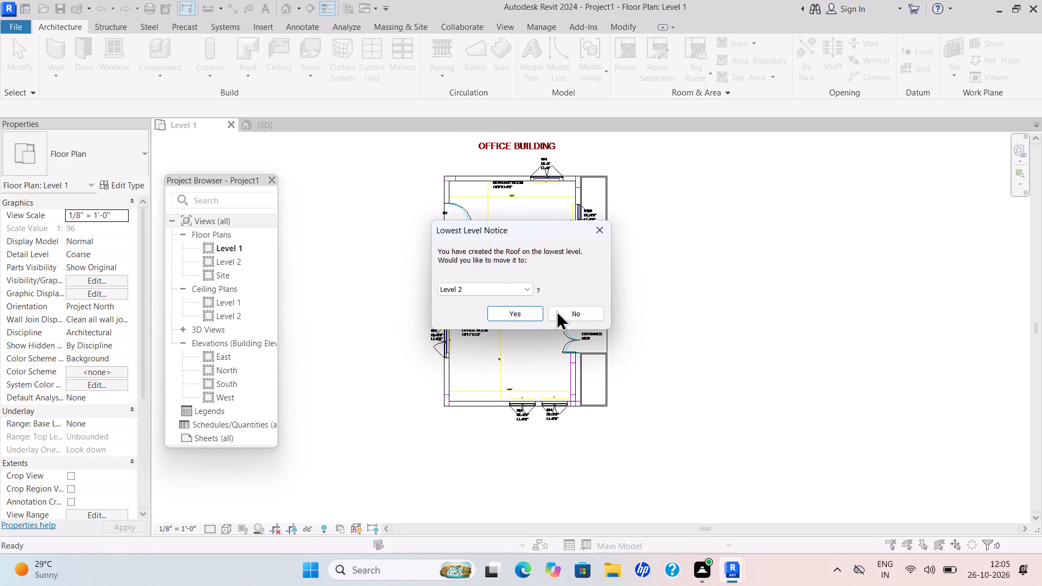
pyautogui.click(526, 313)
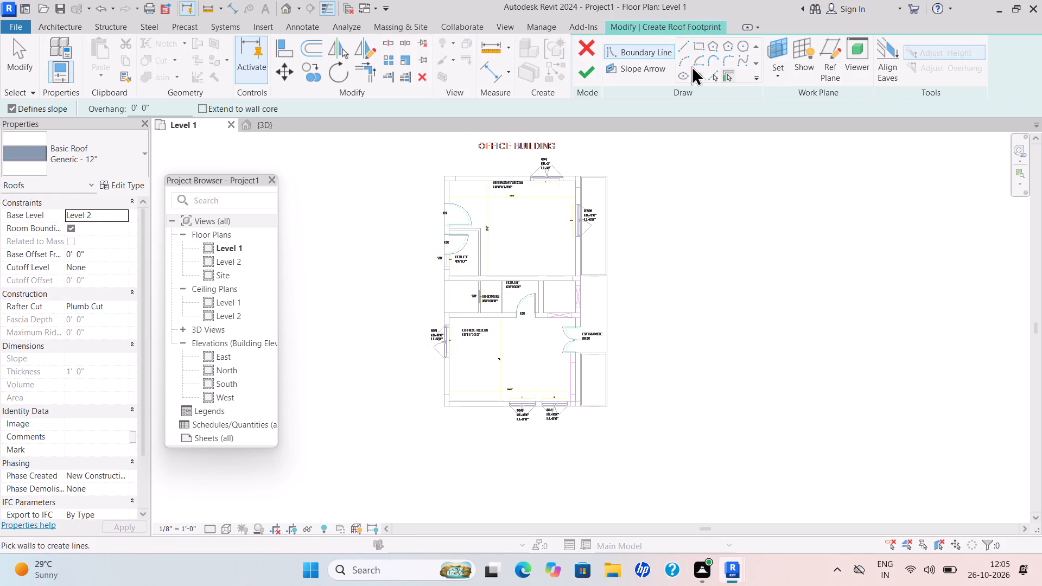
pyautogui.moveTo(123, 182); pyautogui.dragTo(132, 189)
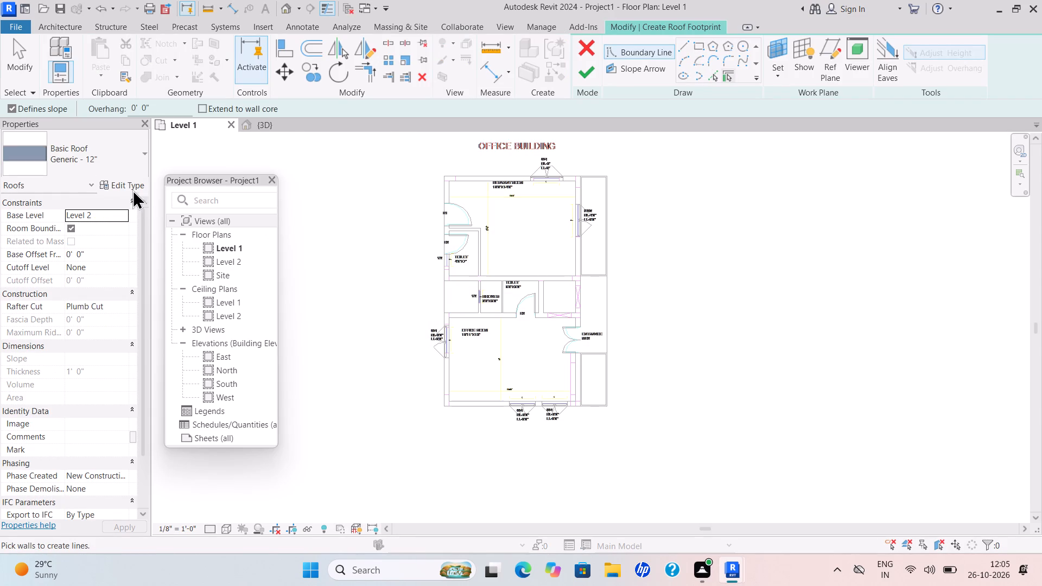
pyautogui.moveTo(132, 189); pyautogui.dragTo(138, 195)
pyautogui.click(120, 183)
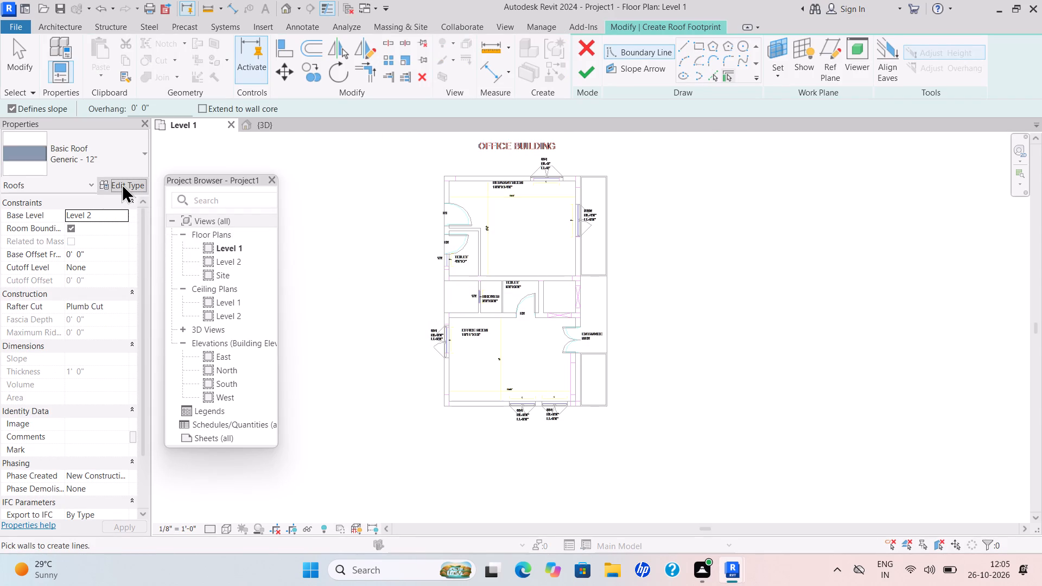
pyautogui.click(880, 129)
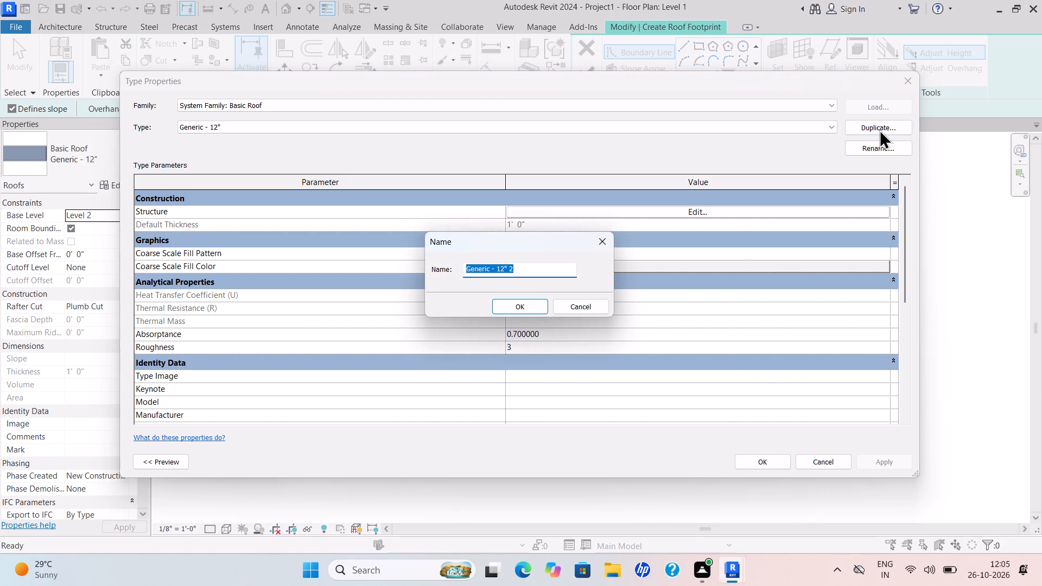
pyautogui.press('BackSpace')
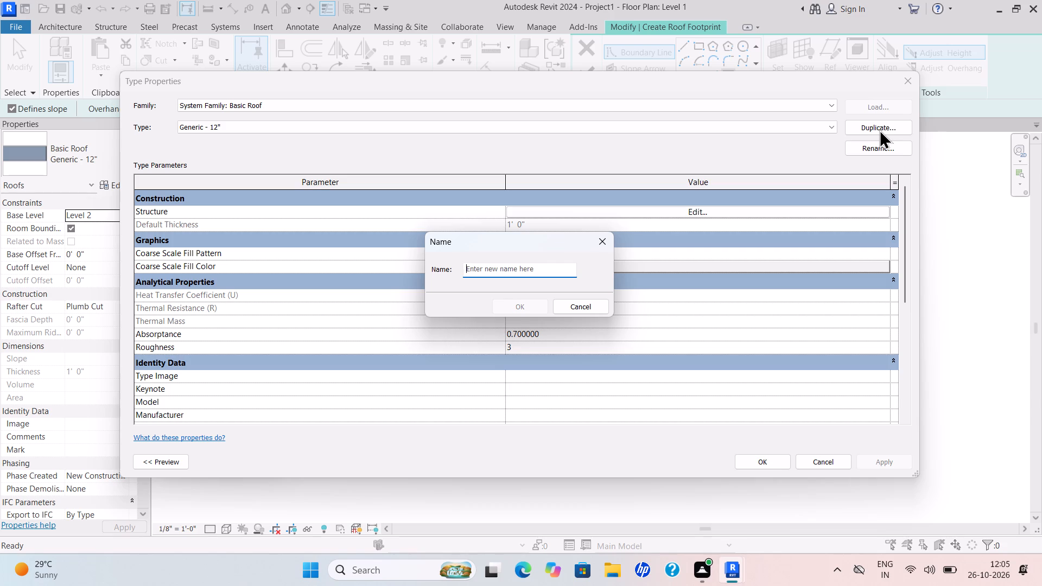
pyautogui.write('roo')
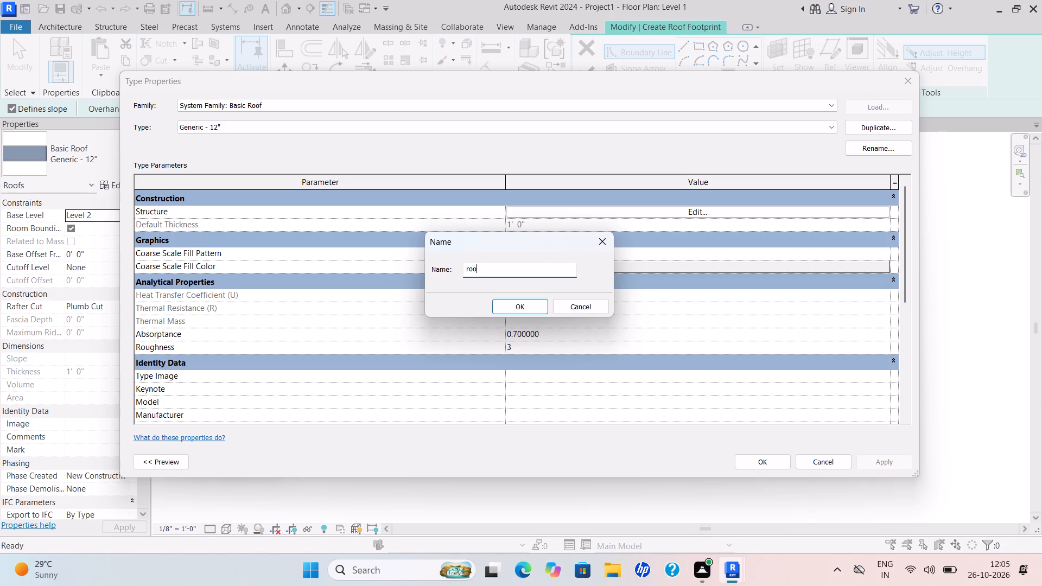
pyautogui.press('f')
pyautogui.press('space')
pyautogui.write('6"')
pyautogui.press('Return')
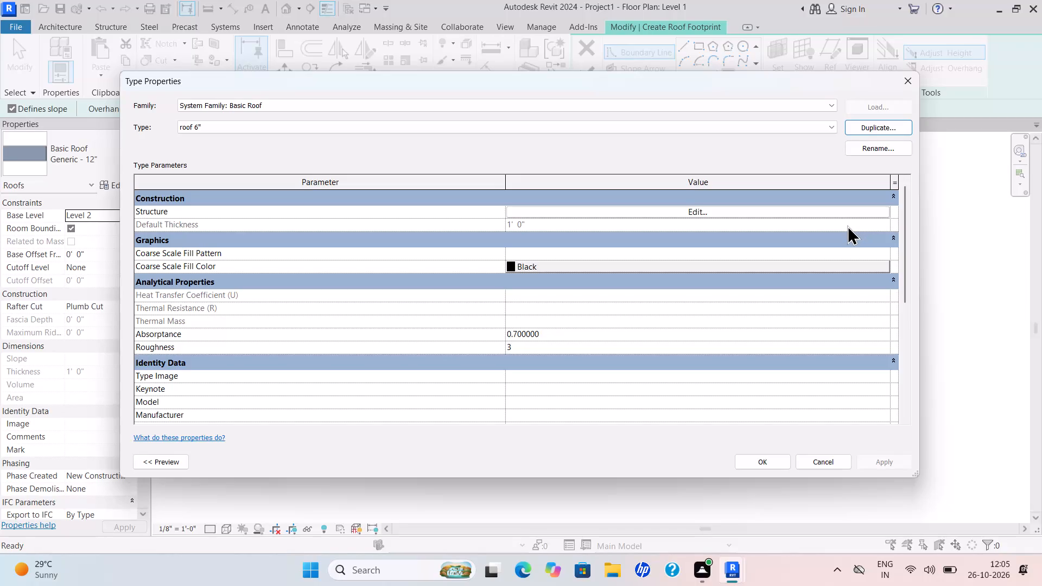
# Set the structure layer thickness of the roof 6" type to 6" and accept the type changes.
pyautogui.click(695, 212)
pyautogui.moveTo(542, 211); pyautogui.dragTo(524, 221)
pyautogui.press('BackSpace')
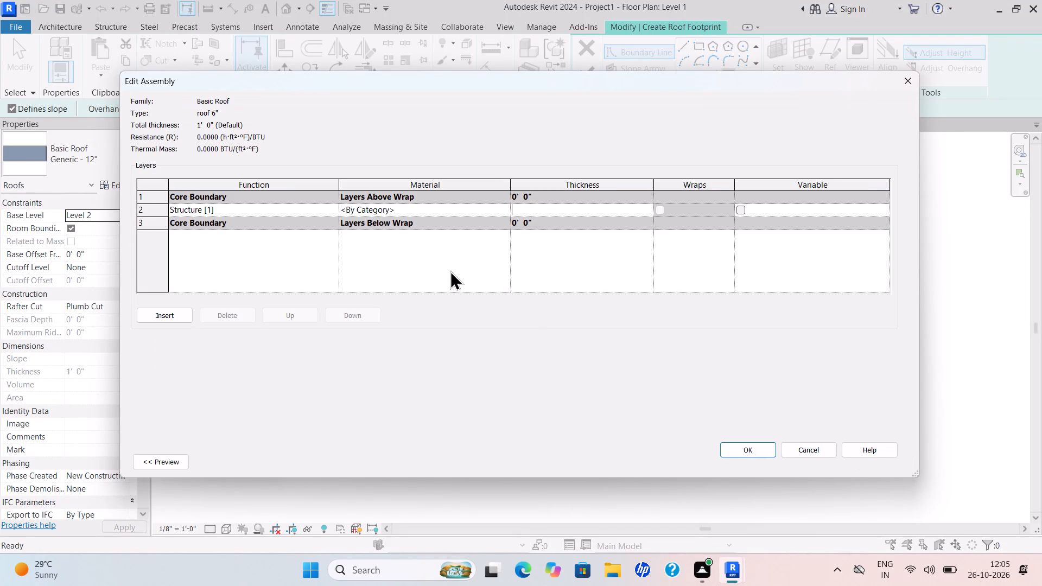
pyautogui.write('6"')
pyautogui.press('Return')
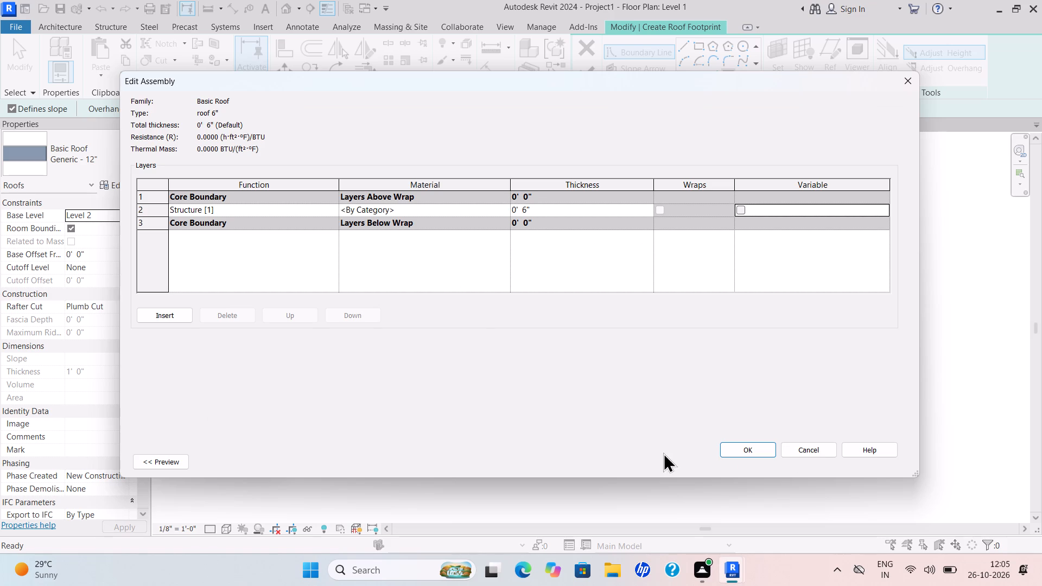
pyautogui.moveTo(752, 446); pyautogui.dragTo(752, 452)
pyautogui.click(881, 461)
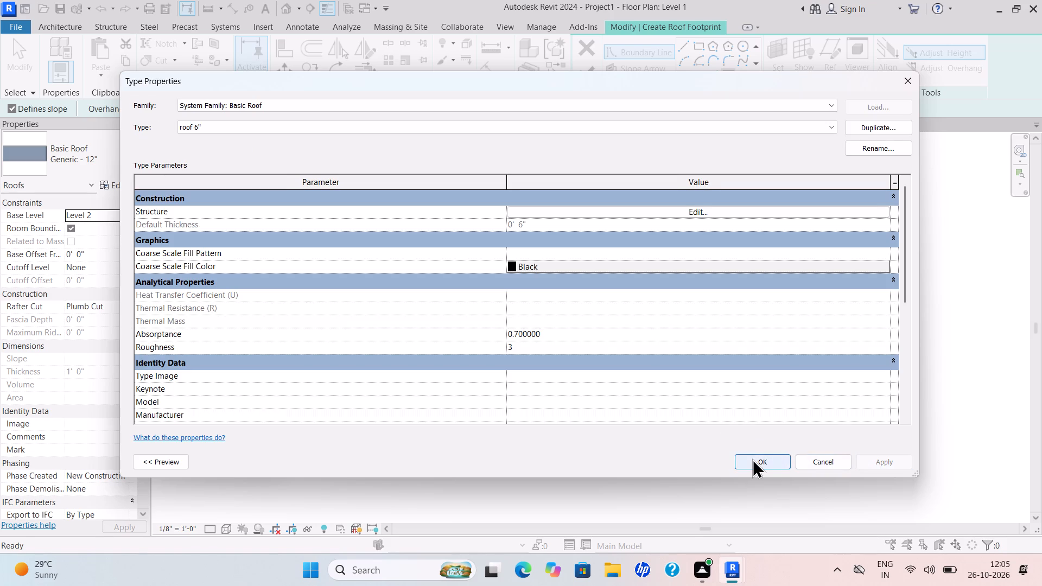
pyautogui.click(752, 458)
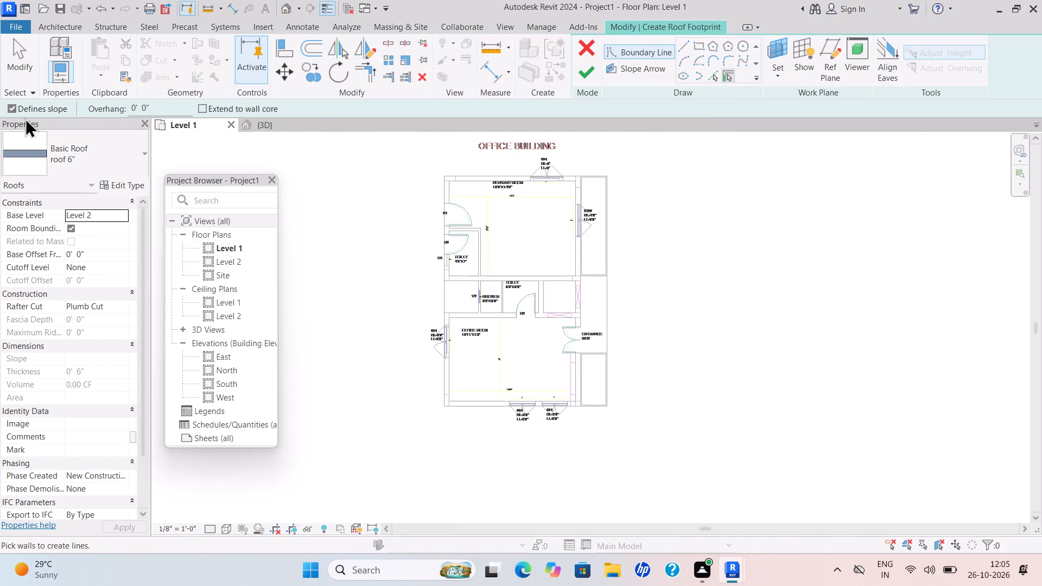
# Draw a non-sloping rectangular roof boundary offset 3' outward, from the servant room's outer northwest corner to the low entrance walls' outer southeast corner.
pyautogui.click(7, 105)
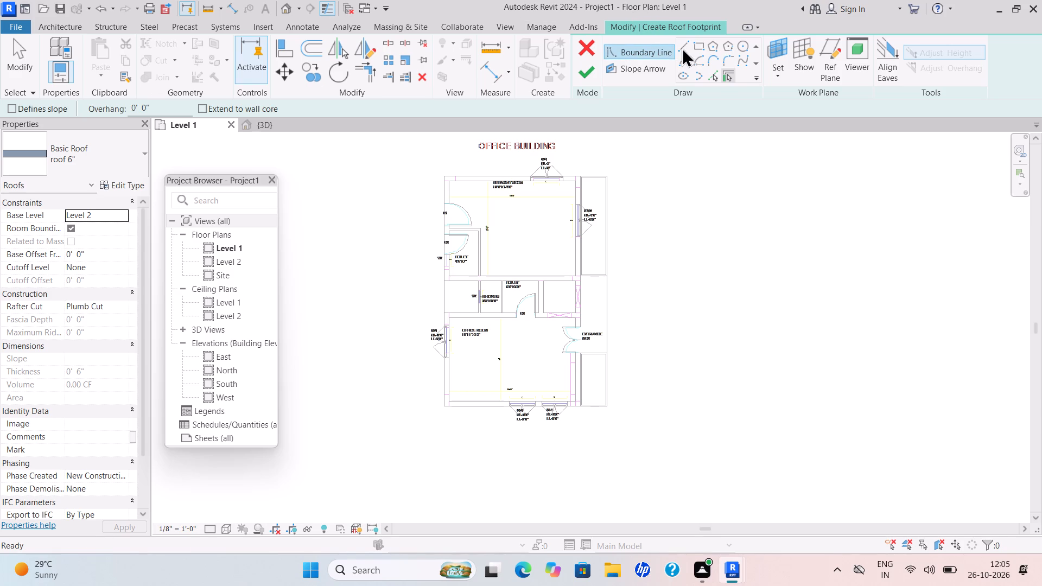
pyautogui.click(693, 47)
pyautogui.moveTo(192, 105); pyautogui.dragTo(137, 126)
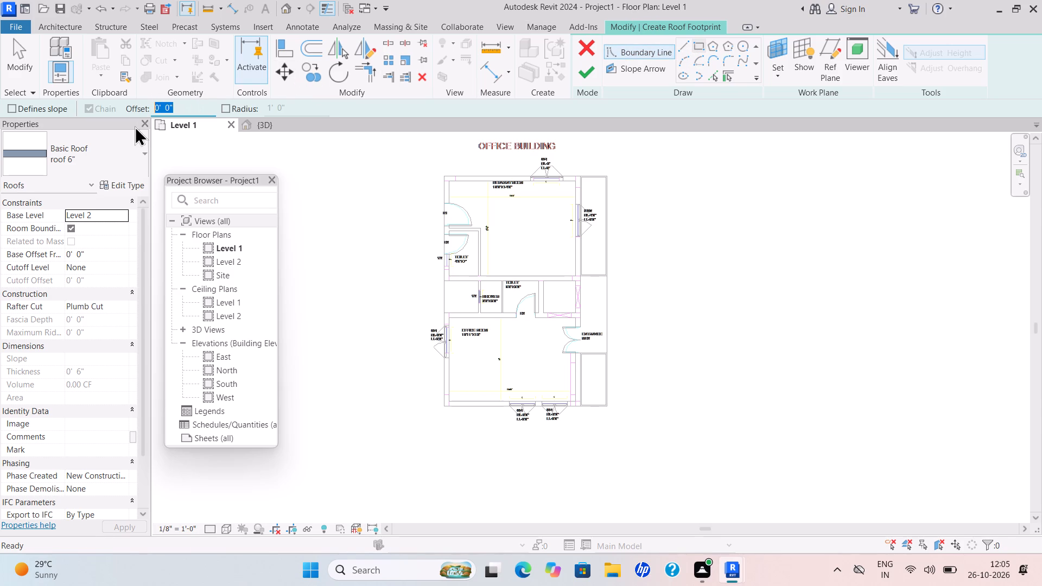
pyautogui.press('BackSpace')
pyautogui.write("3'")
pyautogui.press('Return')
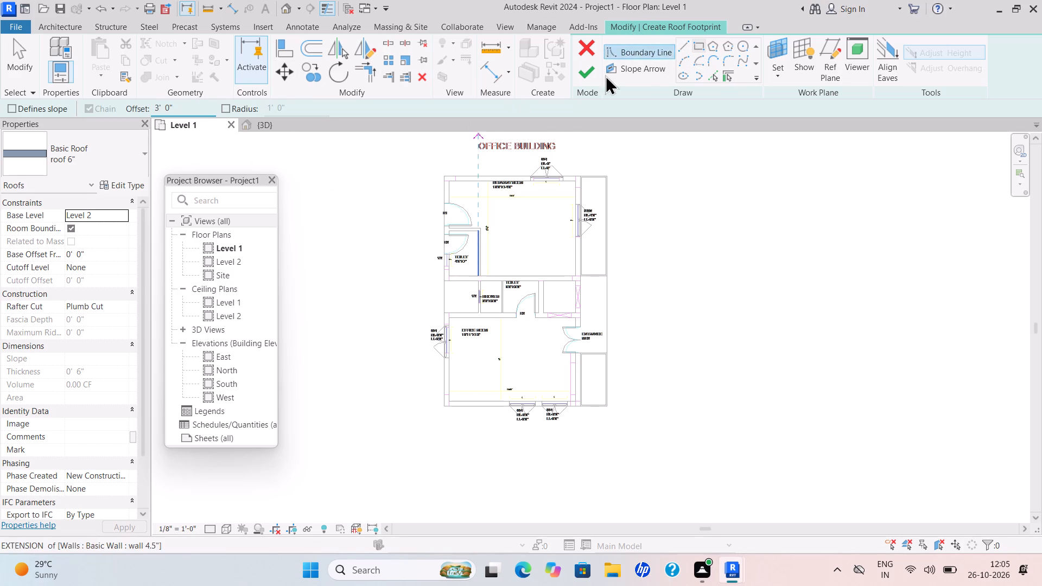
pyautogui.scroll(-2, 518, 196)
pyautogui.scroll(2, 505, 180)
pyautogui.scroll(1, 408, 170)
pyautogui.scroll(-2, 408, 170)
pyautogui.scroll(4, 408, 170)
pyautogui.scroll(-1, 408, 170)
pyautogui.scroll(3, 461, 179)
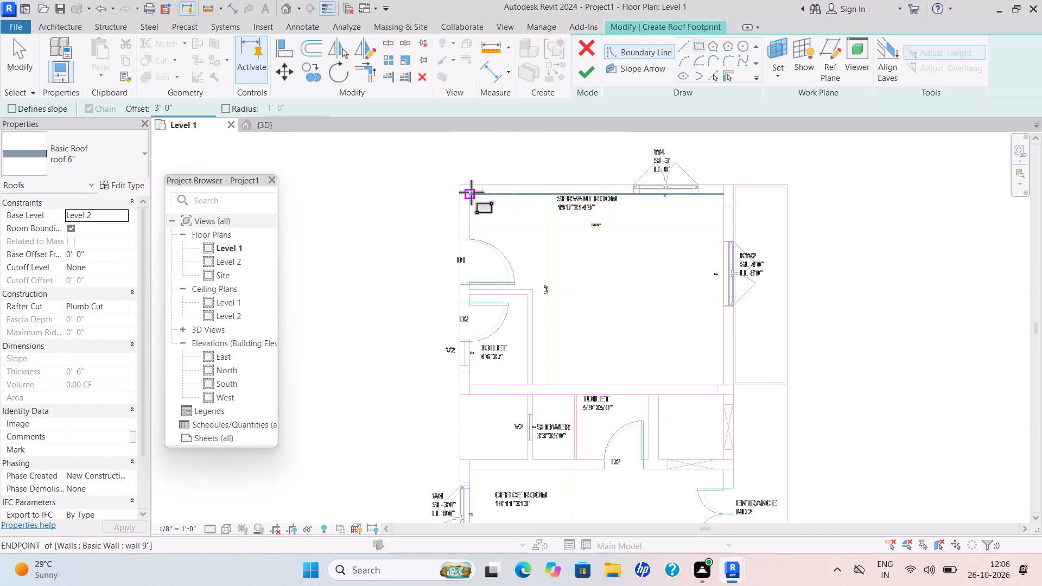
pyautogui.scroll(1, 455, 186)
pyautogui.scroll(-1, 455, 186)
pyautogui.scroll(5, 455, 186)
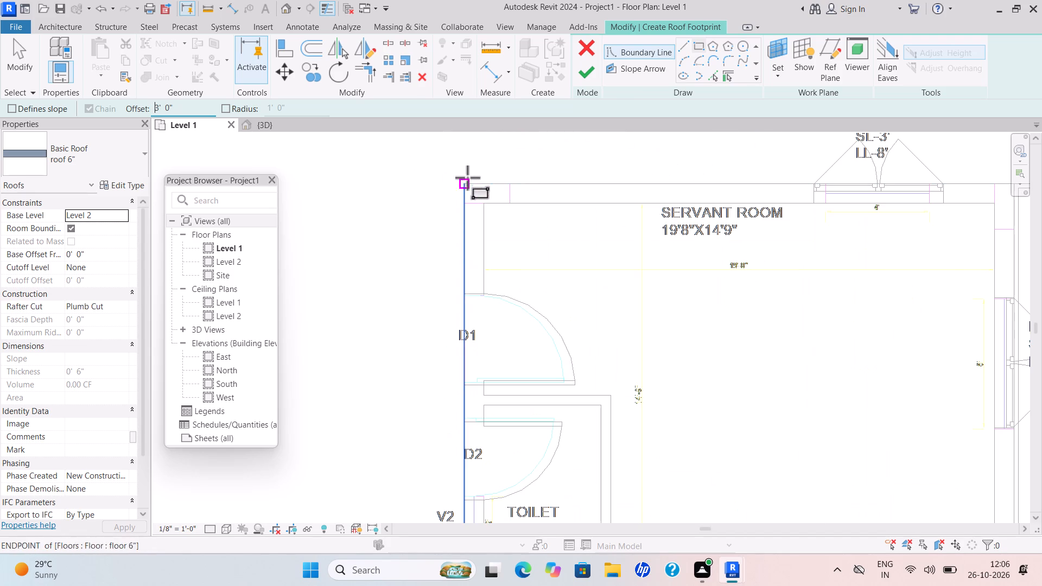
pyautogui.moveTo(461, 182); pyautogui.dragTo(474, 206)
pyautogui.scroll(-4, 705, 431)
pyautogui.moveTo(705, 431); pyautogui.dragTo(563, 174, button='middle')
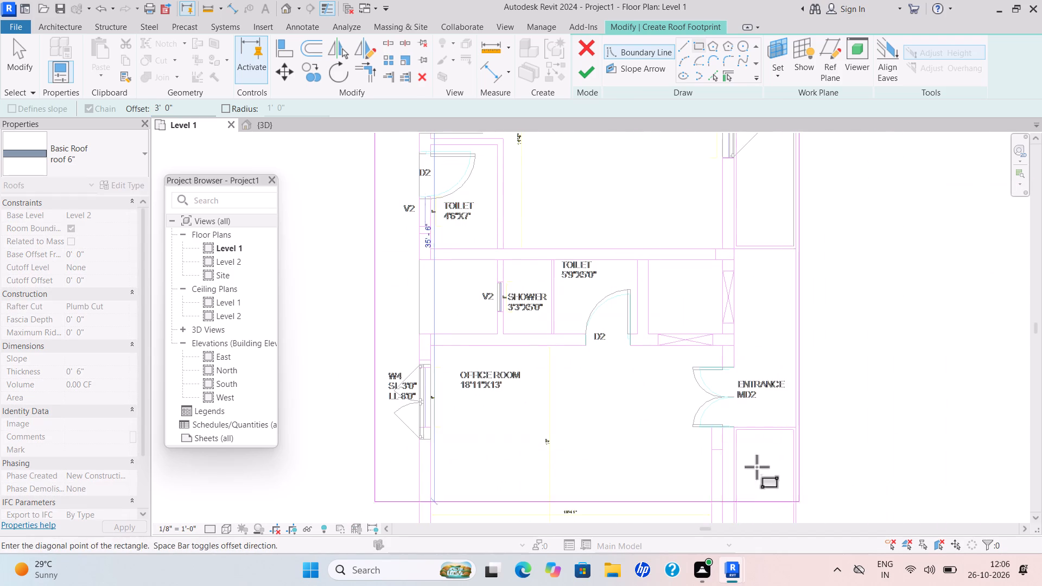
pyautogui.moveTo(741, 477); pyautogui.dragTo(676, 184, button='middle')
pyautogui.scroll(-3, 732, 437)
pyautogui.scroll(2, 716, 235)
pyautogui.scroll(-1, 716, 236)
pyautogui.scroll(3, 716, 236)
pyautogui.scroll(-1, 716, 236)
pyautogui.scroll(2, 716, 236)
pyautogui.scroll(-1, 716, 219)
pyautogui.scroll(3, 717, 219)
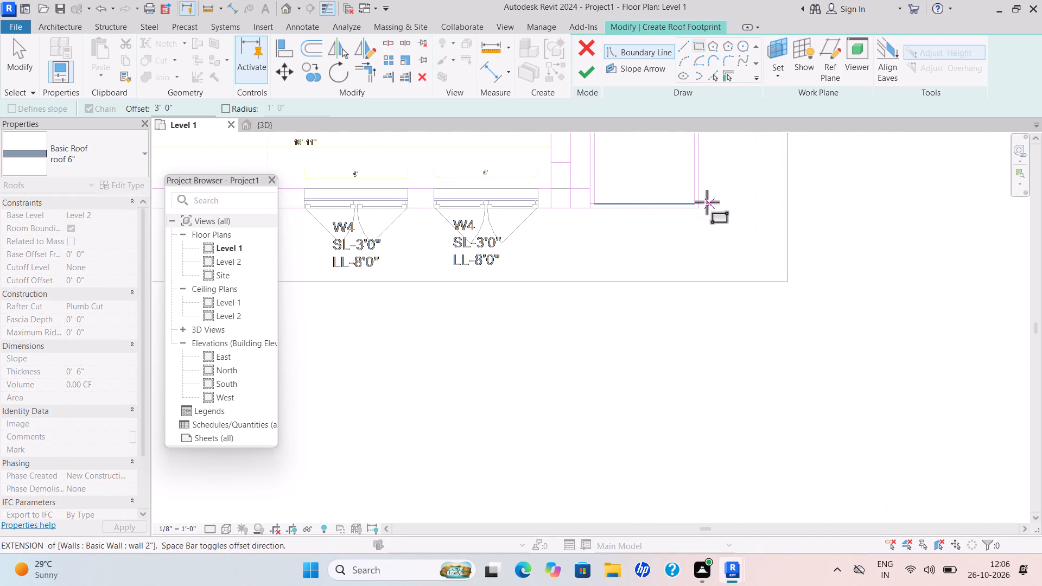
pyautogui.click(701, 213)
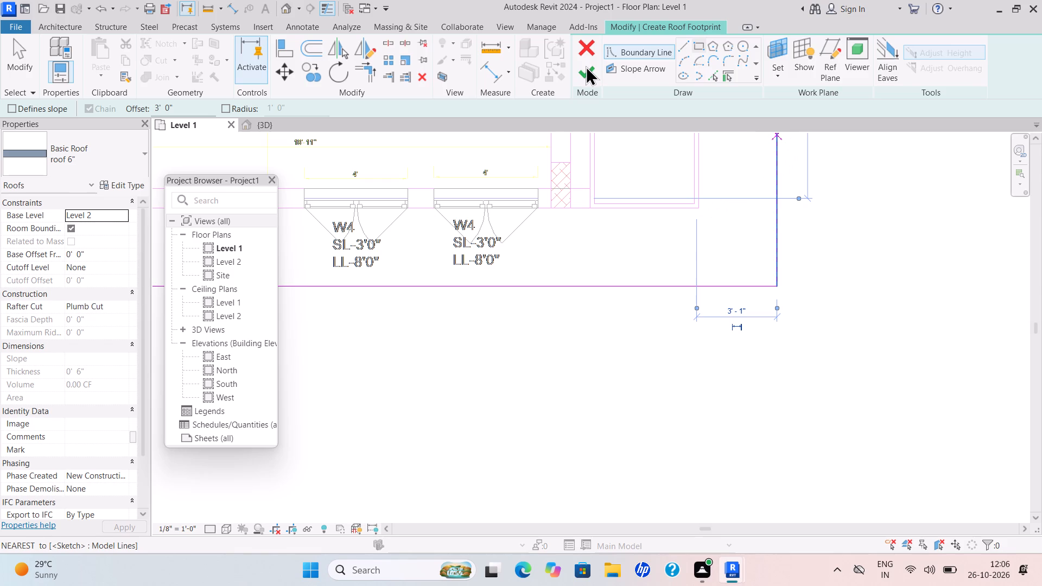
# Finish the roof footprint and attach the highlighted walls to the roof.
pyautogui.click(586, 66)
pyautogui.click(571, 284)
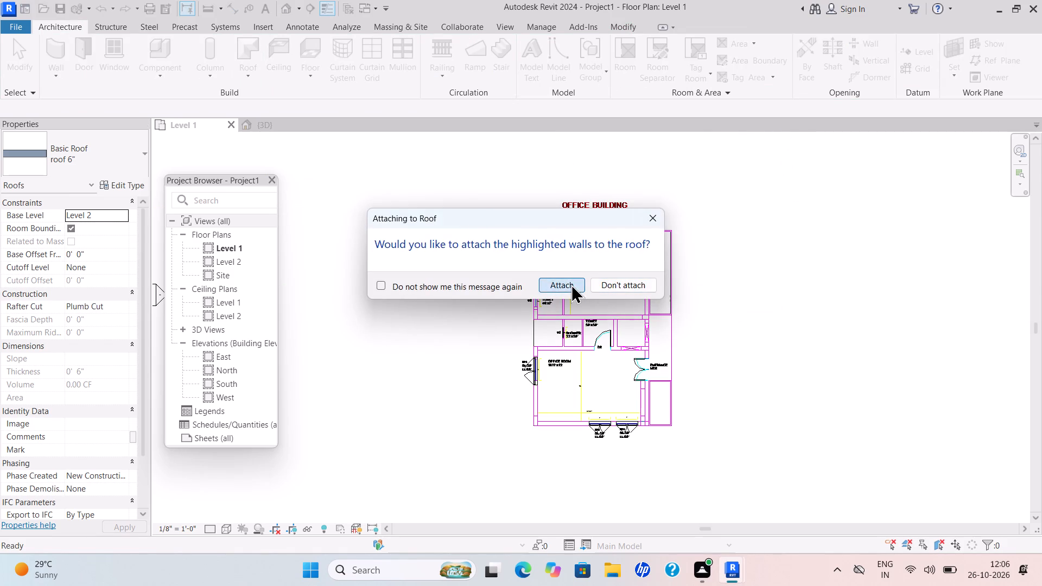
# Examine the new roof over the building in the 3D view.
pyautogui.click(285, 118)
pyautogui.click(288, 123)
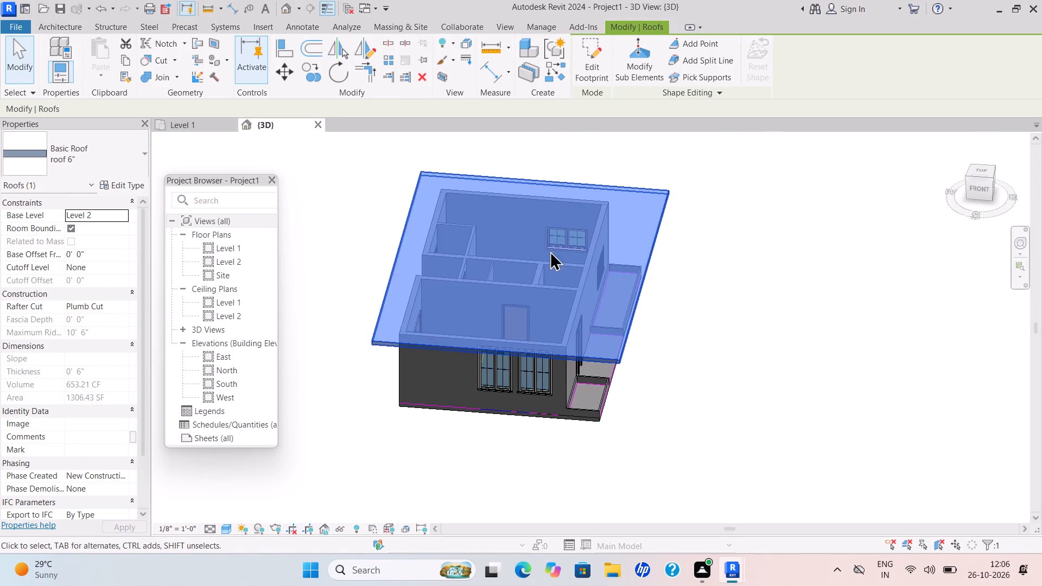
pyautogui.click(607, 278)
pyautogui.scroll(-2, 600, 283)
pyautogui.scroll(1, 599, 289)
pyautogui.scroll(-4, 599, 289)
# Start a railing path sketch in the Level 1 plan with base level Level 2 and a 6" base offset.
pyautogui.click(178, 118)
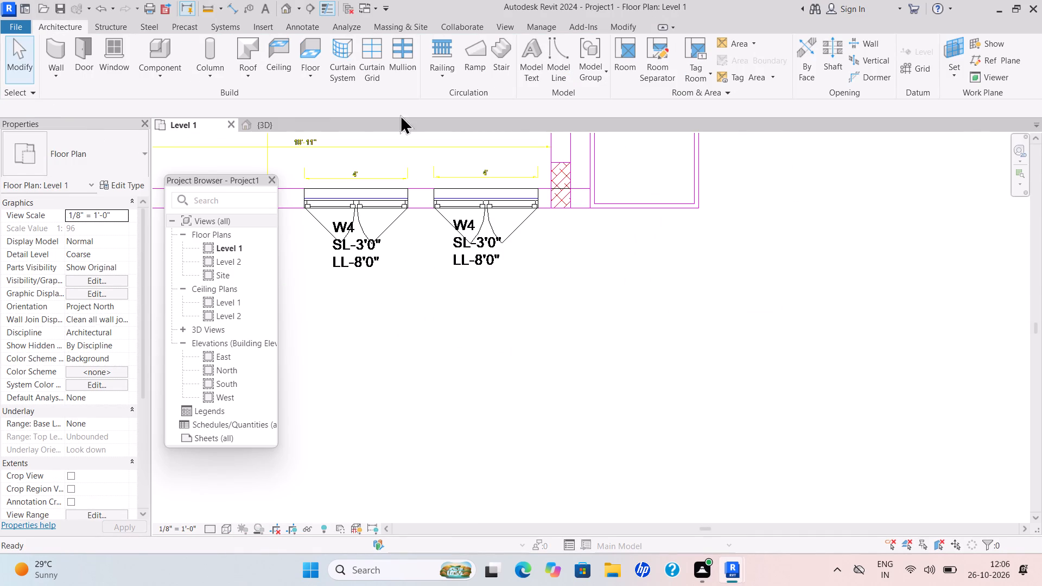
pyautogui.click(443, 77)
pyautogui.click(450, 93)
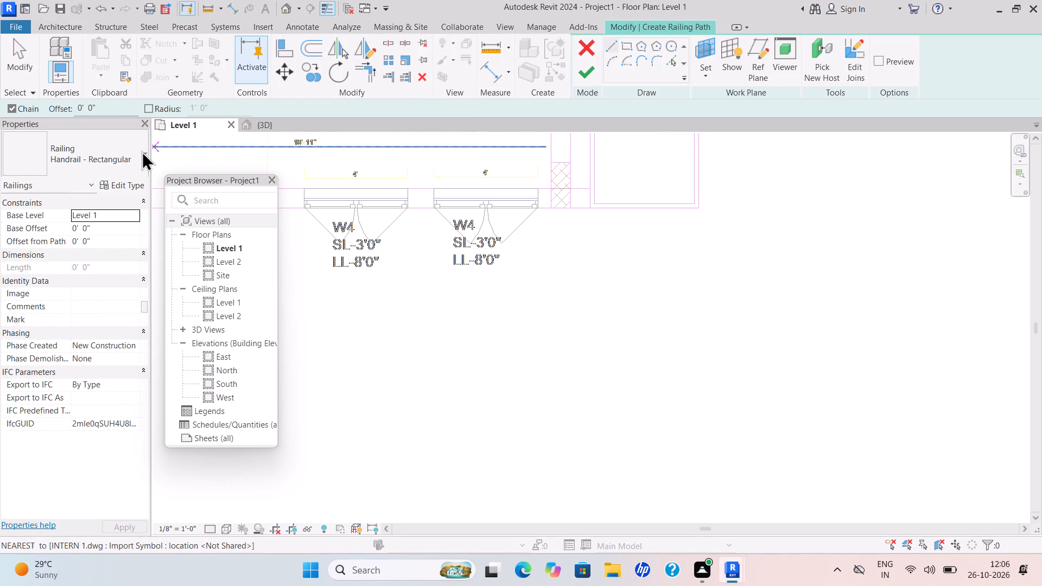
pyautogui.click(137, 215)
pyautogui.click(115, 256)
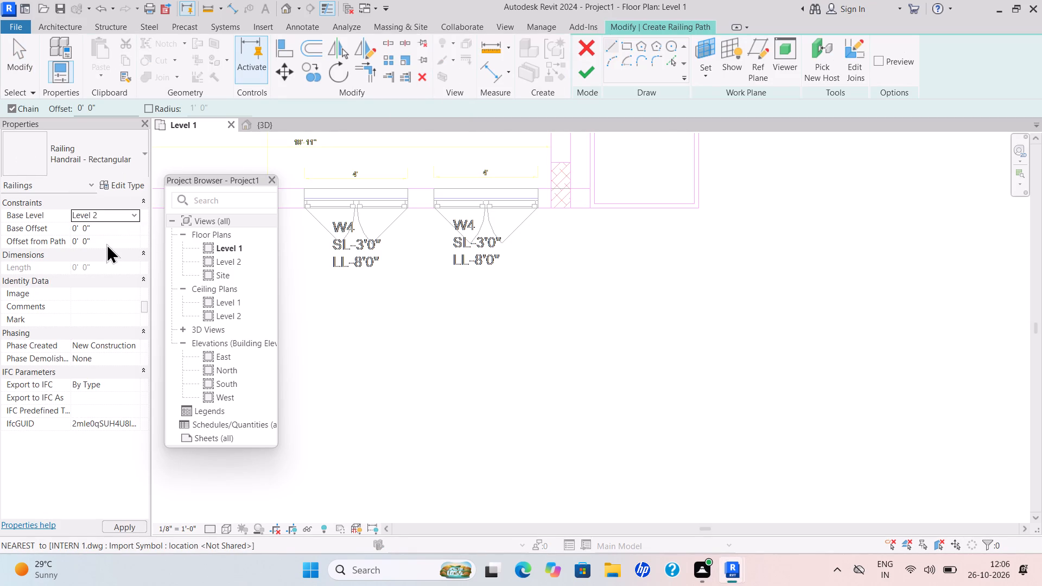
pyautogui.moveTo(105, 234); pyautogui.dragTo(104, 239)
pyautogui.press('BackSpace')
pyautogui.write('6"')
pyautogui.press('Return')
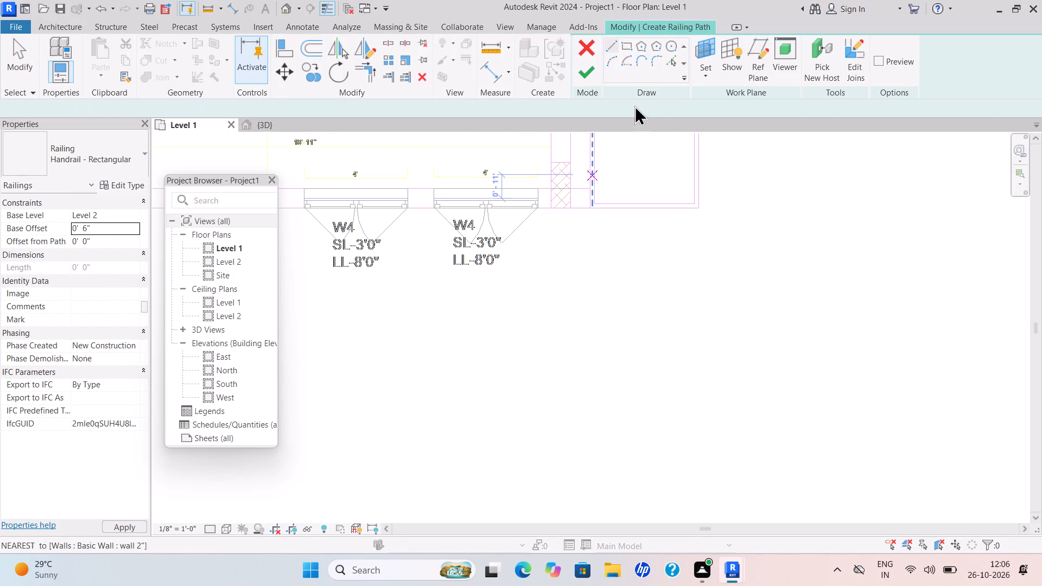
# Draw a rectangular railing path offset 3' outward, from the servant room's outer northwest corner to the low entrance walls' outer southeast corner, and finish it.
pyautogui.click(627, 40)
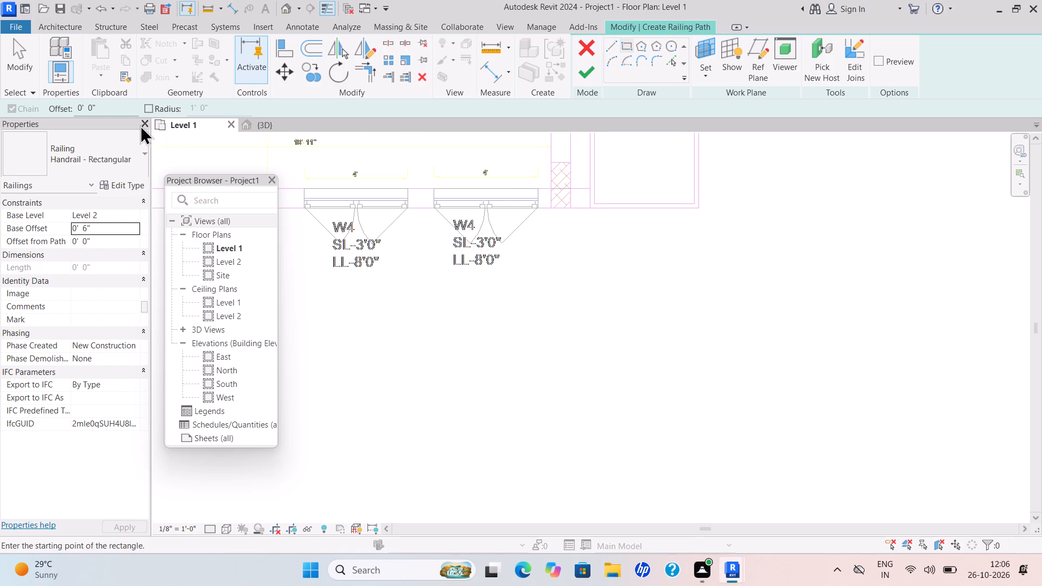
pyautogui.click(60, 122)
pyautogui.moveTo(103, 109); pyautogui.dragTo(55, 120)
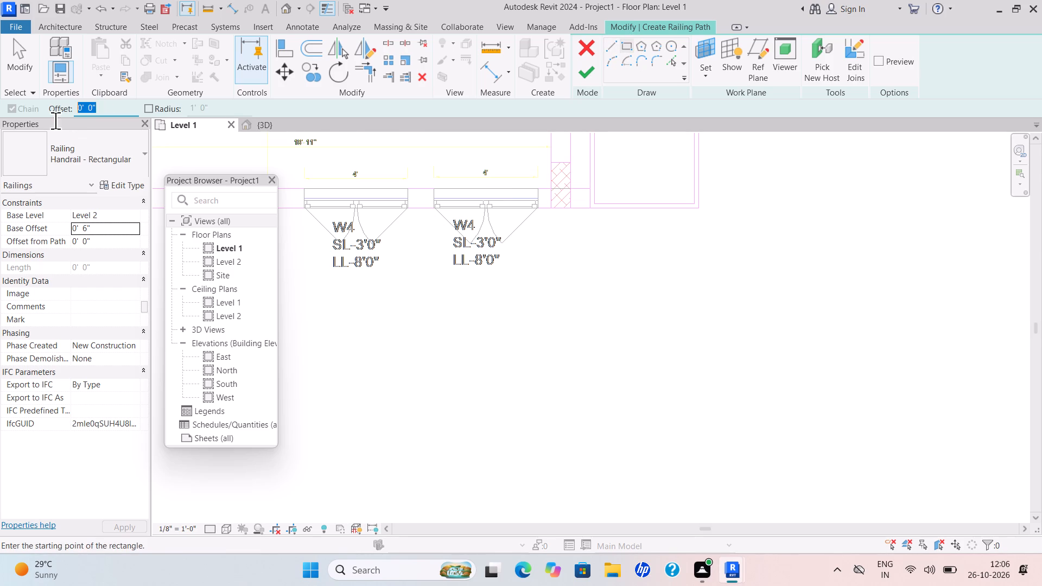
pyautogui.moveTo(55, 120); pyautogui.dragTo(50, 122)
pyautogui.press('BackSpace')
pyautogui.write("3'")
pyautogui.press('Return')
pyautogui.scroll(-4, 571, 279)
pyautogui.moveTo(584, 300); pyautogui.dragTo(600, 344, button='middle')
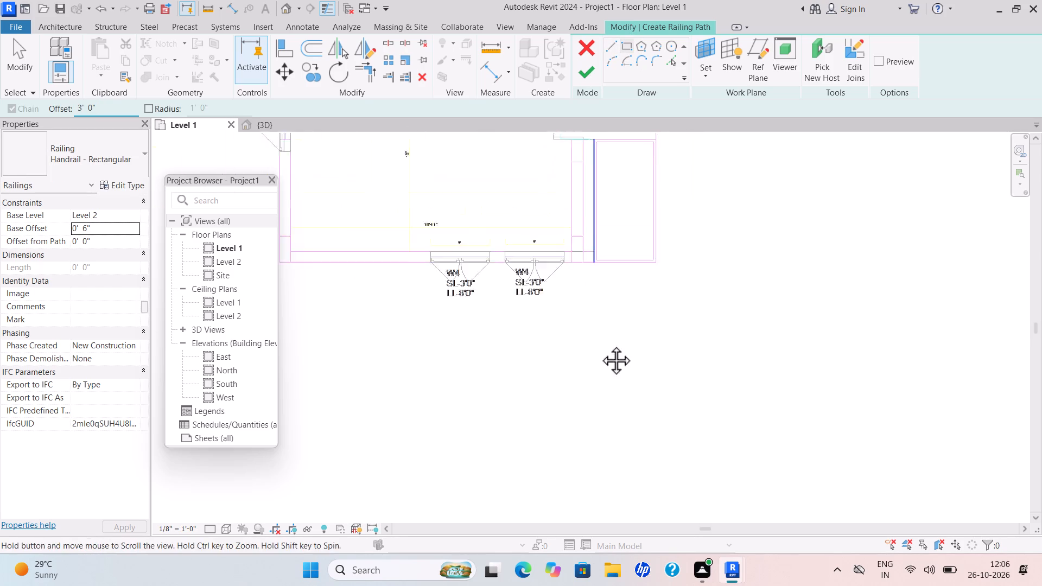
pyautogui.scroll(-1, 600, 344)
pyautogui.moveTo(600, 344); pyautogui.dragTo(610, 364, button='middle')
pyautogui.scroll(-3, 621, 310)
pyautogui.moveTo(606, 342); pyautogui.dragTo(596, 404, button='middle')
pyautogui.moveTo(560, 267); pyautogui.dragTo(573, 360, button='middle')
pyautogui.scroll(-2, 571, 349)
pyautogui.scroll(3, 394, 191)
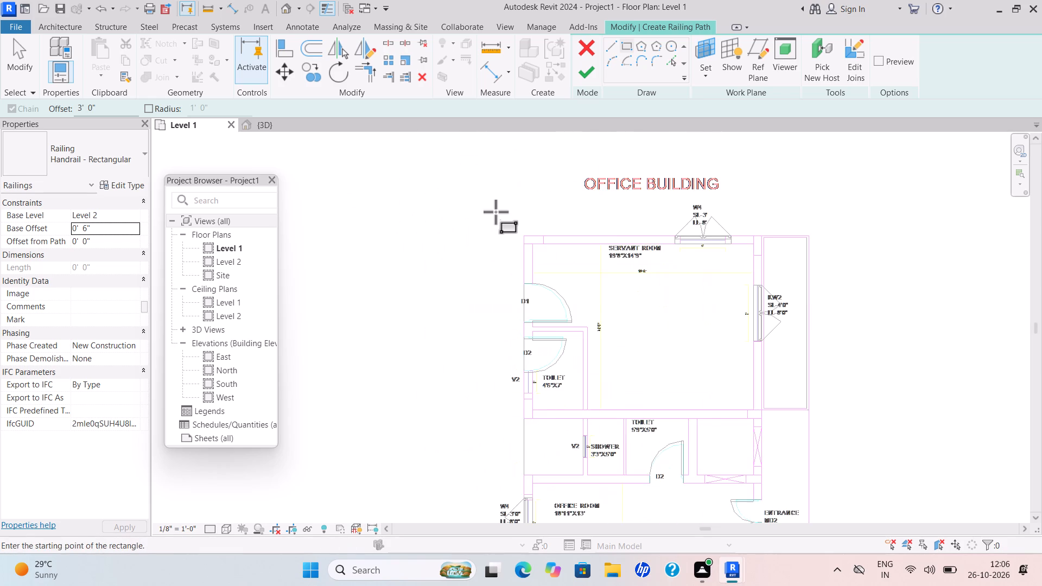
pyautogui.scroll(2, 495, 212)
pyautogui.scroll(-1, 497, 212)
pyautogui.scroll(1, 498, 212)
pyautogui.scroll(-1, 498, 212)
pyautogui.scroll(4, 498, 212)
pyautogui.scroll(-1, 532, 238)
pyautogui.scroll(5, 532, 238)
pyautogui.scroll(-1, 532, 238)
pyautogui.scroll(1, 532, 238)
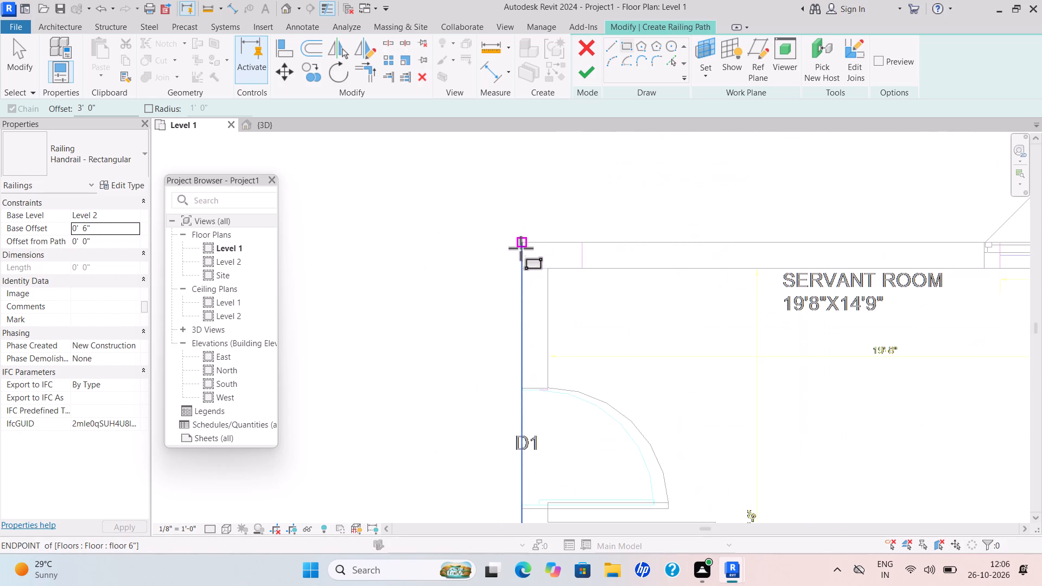
pyautogui.moveTo(519, 249); pyautogui.dragTo(524, 254)
pyautogui.scroll(-5, 833, 460)
pyautogui.moveTo(830, 459); pyautogui.dragTo(653, 175, button='middle')
pyautogui.middleClick(653, 175)
pyautogui.scroll(1, 929, 574)
pyautogui.scroll(-2, 927, 572)
pyautogui.moveTo(913, 557); pyautogui.dragTo(758, 106, button='middle')
pyautogui.scroll(-3, 910, 545)
pyautogui.scroll(-4, 922, 502)
pyautogui.moveTo(899, 487); pyautogui.dragTo(751, 265, button='middle')
pyautogui.scroll(-2, 896, 485)
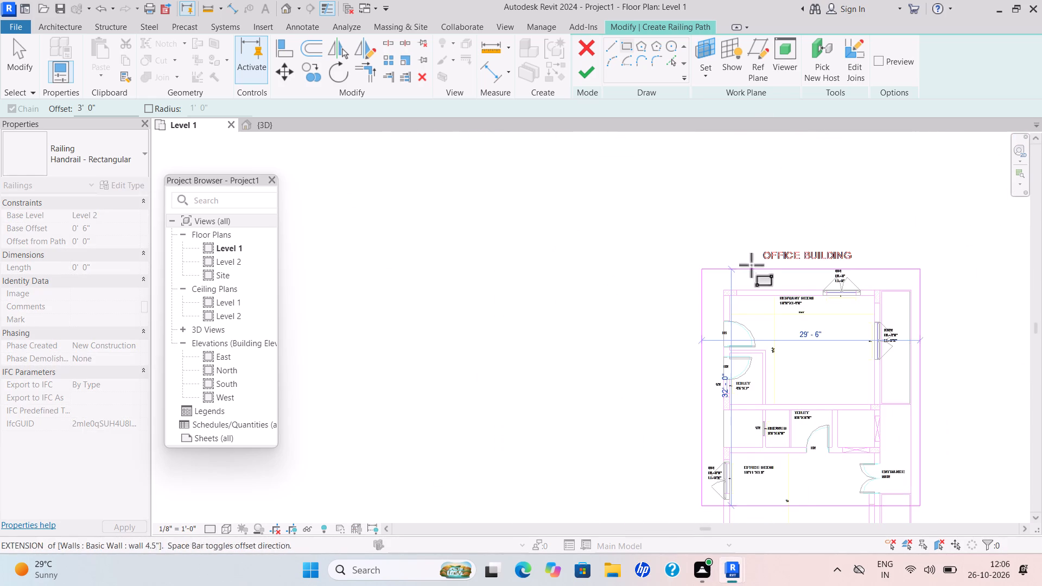
pyautogui.moveTo(751, 265); pyautogui.dragTo(732, 234, button='middle')
pyautogui.moveTo(882, 467); pyautogui.dragTo(598, 174, button='middle')
pyautogui.scroll(-4, 881, 465)
pyautogui.scroll(5, 604, 218)
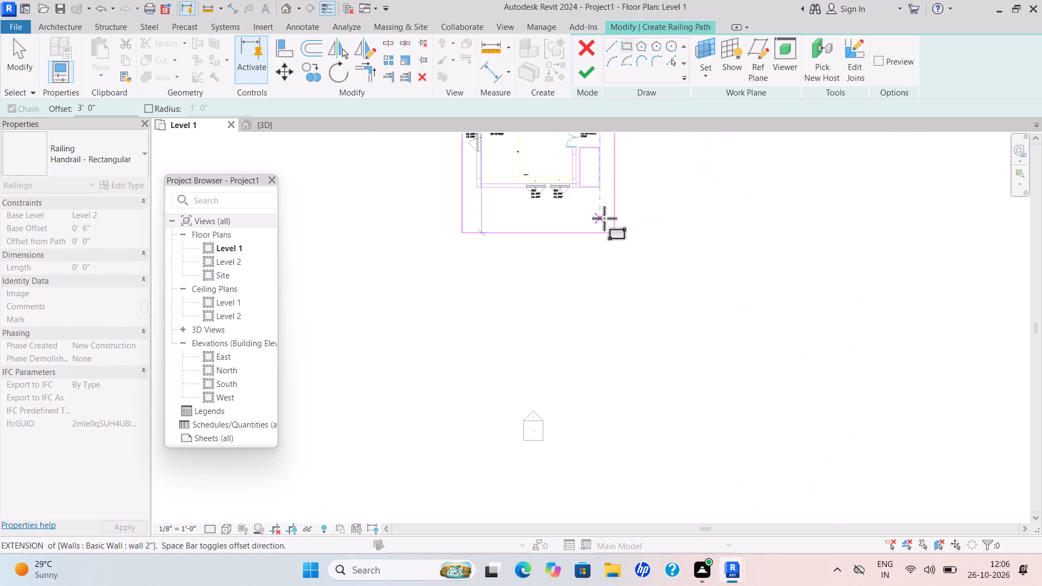
pyautogui.moveTo(624, 269); pyautogui.dragTo(636, 474, button='middle')
pyautogui.scroll(1, 624, 393)
pyautogui.scroll(-1, 624, 393)
pyautogui.scroll(2, 624, 393)
pyautogui.scroll(-1, 607, 375)
pyautogui.scroll(4, 606, 374)
pyautogui.scroll(-1, 606, 374)
pyautogui.scroll(7, 606, 374)
pyautogui.scroll(-1, 598, 368)
pyautogui.scroll(2, 599, 368)
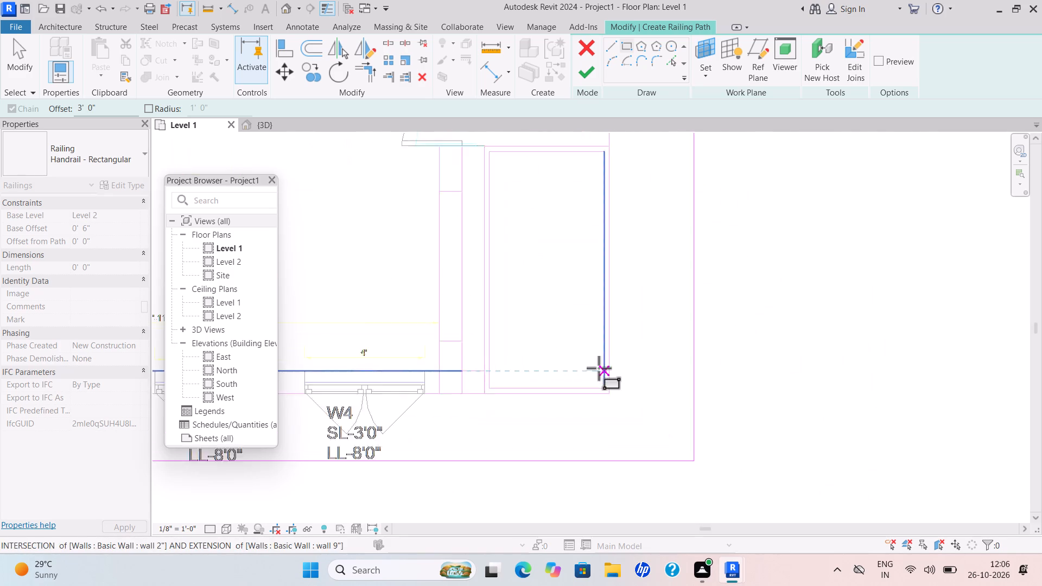
pyautogui.scroll(2, 599, 368)
pyautogui.scroll(-1, 599, 368)
pyautogui.scroll(2, 599, 368)
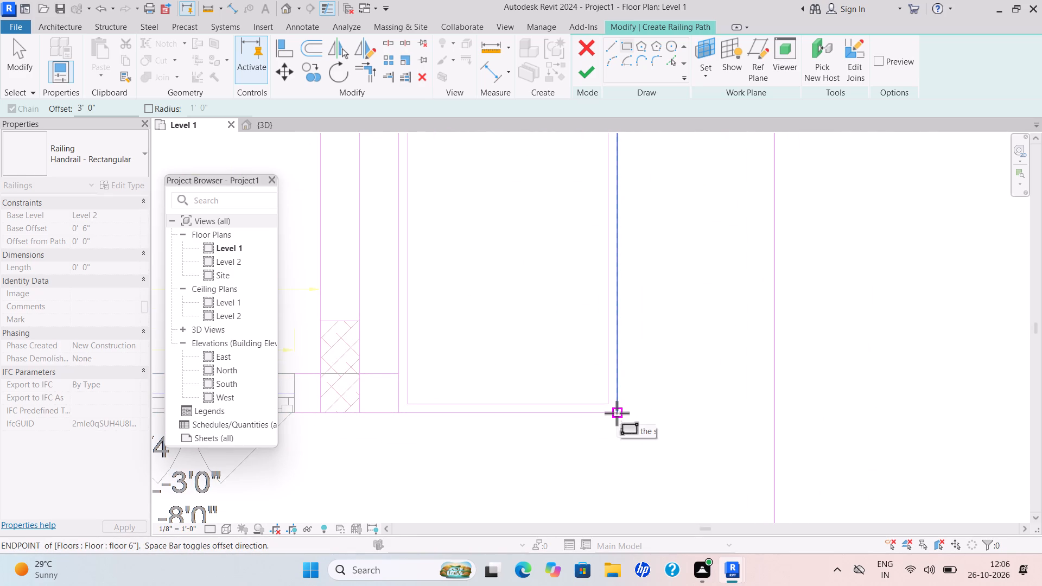
pyautogui.click(617, 413)
pyautogui.moveTo(590, 74); pyautogui.dragTo(590, 79)
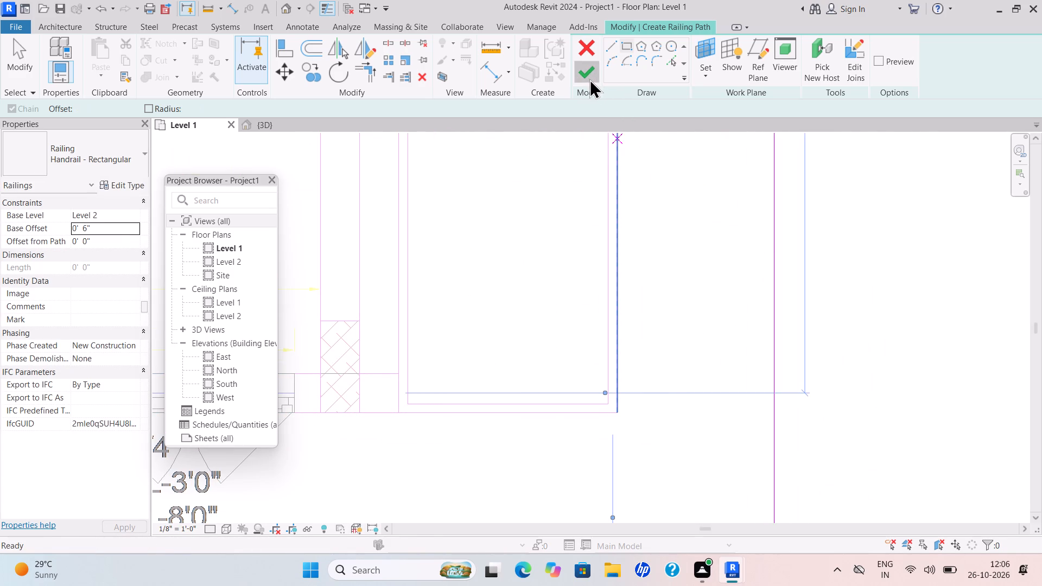
# Examine the roof railing and the building's entrance side in the 3D view.
pyautogui.click(257, 123)
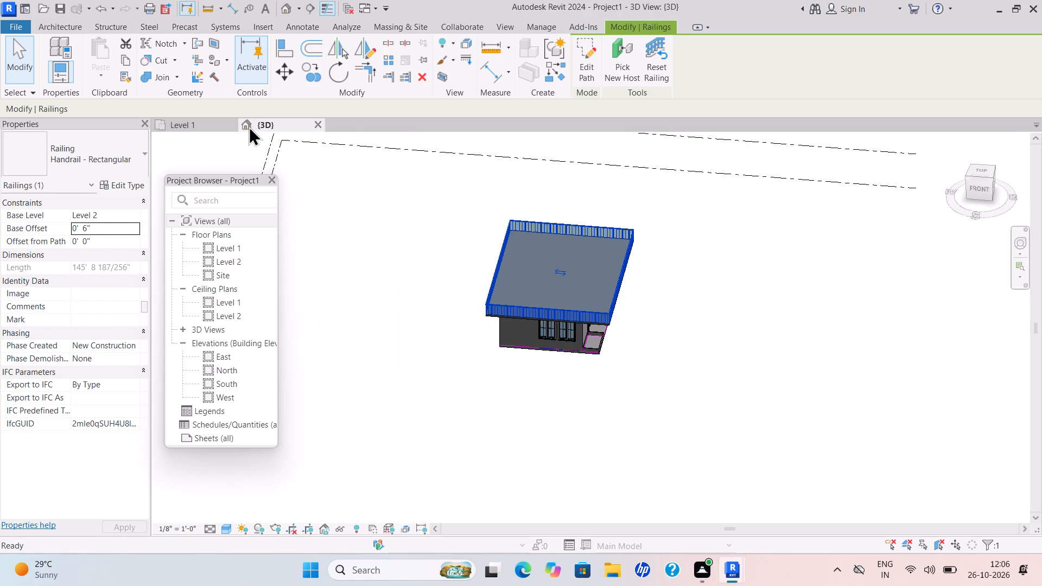
pyautogui.click(580, 280)
pyautogui.scroll(4, 578, 281)
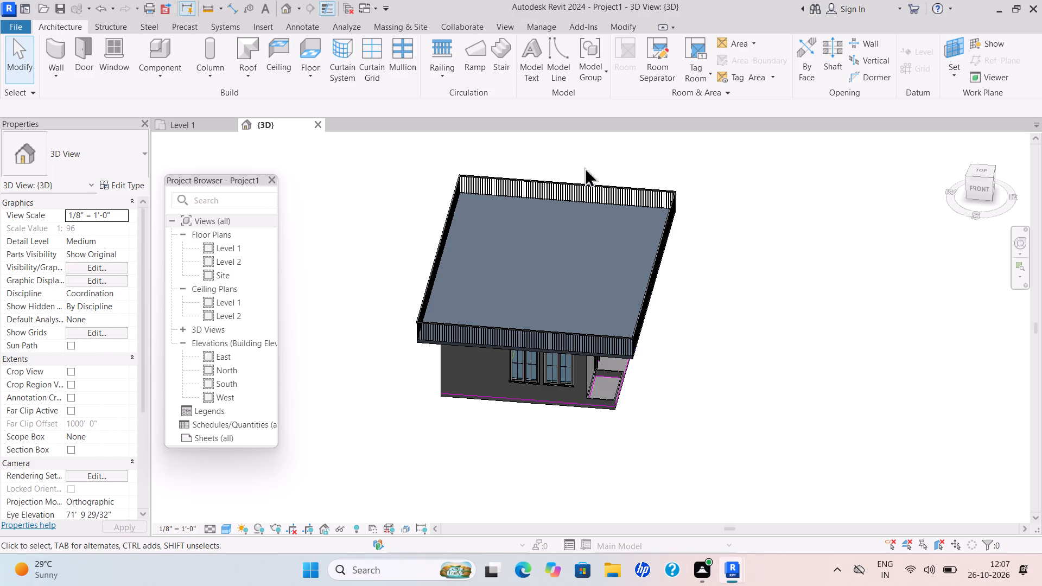
pyautogui.scroll(-2, 621, 271)
pyautogui.scroll(1, 621, 290)
pyautogui.scroll(-2, 618, 305)
pyautogui.press('Escape')
pyautogui.scroll(6, 657, 334)
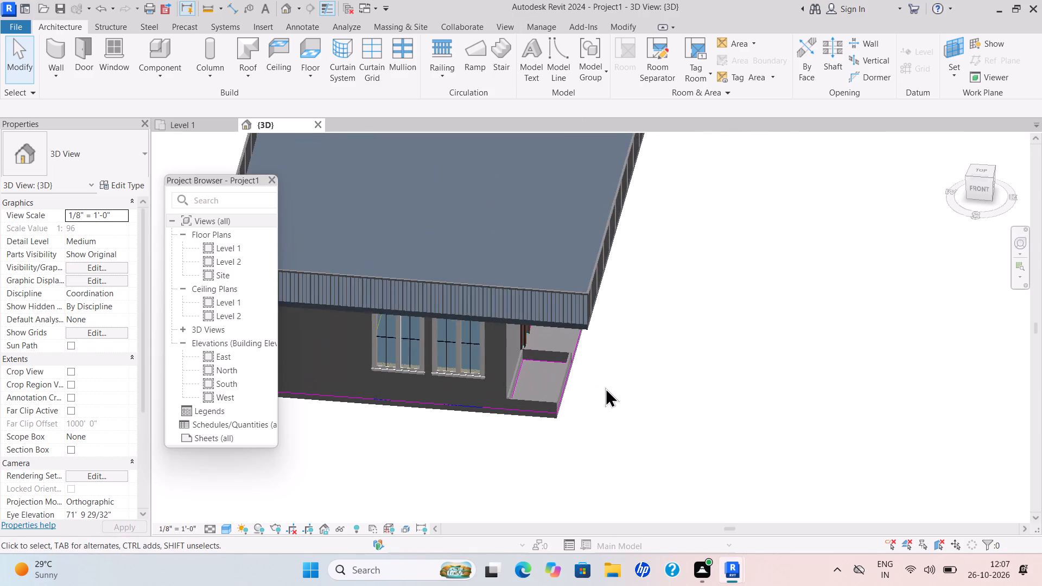
pyautogui.scroll(2, 605, 387)
pyautogui.keyDown('shift'); pyautogui.scroll(-1, 594, 397); pyautogui.keyUp('shift')
pyautogui.keyDown('shift'); pyautogui.moveTo(594, 397); pyautogui.dragTo(468, 361, button='middle'); pyautogui.keyUp('shift')
pyautogui.keyDown('shift'); pyautogui.scroll(2, 470, 364); pyautogui.keyUp('shift')
pyautogui.scroll(-1, 643, 321)
pyautogui.moveTo(631, 339); pyautogui.dragTo(452, 385, button='middle')
pyautogui.moveTo(560, 351); pyautogui.dragTo(669, 372, button='middle')
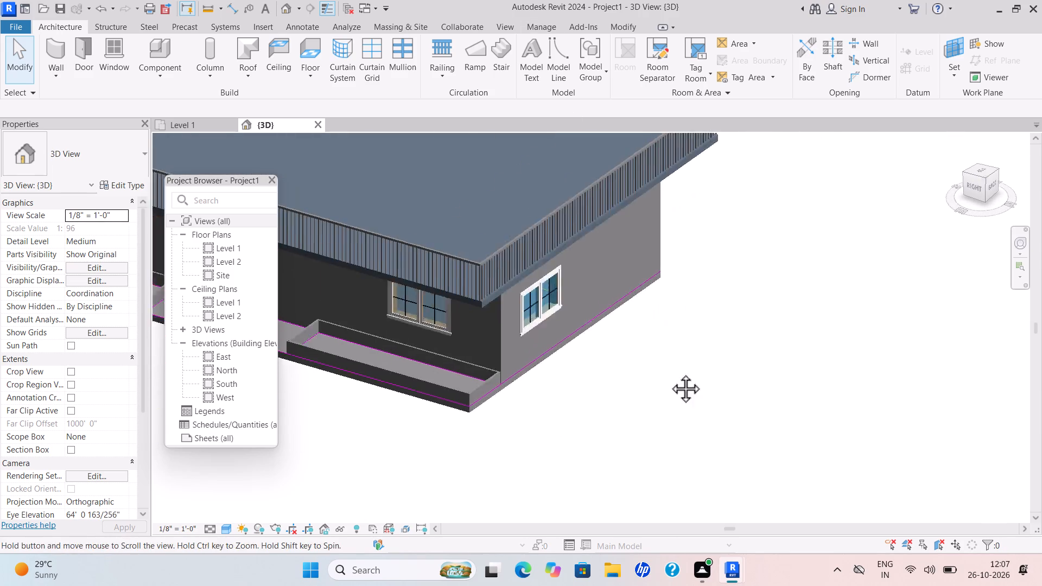
pyautogui.moveTo(669, 372); pyautogui.dragTo(803, 364, button='middle')
pyautogui.keyDown('shift'); pyautogui.moveTo(789, 378); pyautogui.dragTo(843, 375, button='middle'); pyautogui.keyUp('shift')
pyautogui.scroll(1, 844, 374)
pyautogui.keyDown('shift'); pyautogui.moveTo(874, 378); pyautogui.dragTo(886, 377, button='middle'); pyautogui.keyUp('shift')
pyautogui.scroll(1, 855, 373)
pyautogui.keyDown('shift'); pyautogui.moveTo(852, 378); pyautogui.dragTo(863, 380, button='middle'); pyautogui.keyUp('shift')
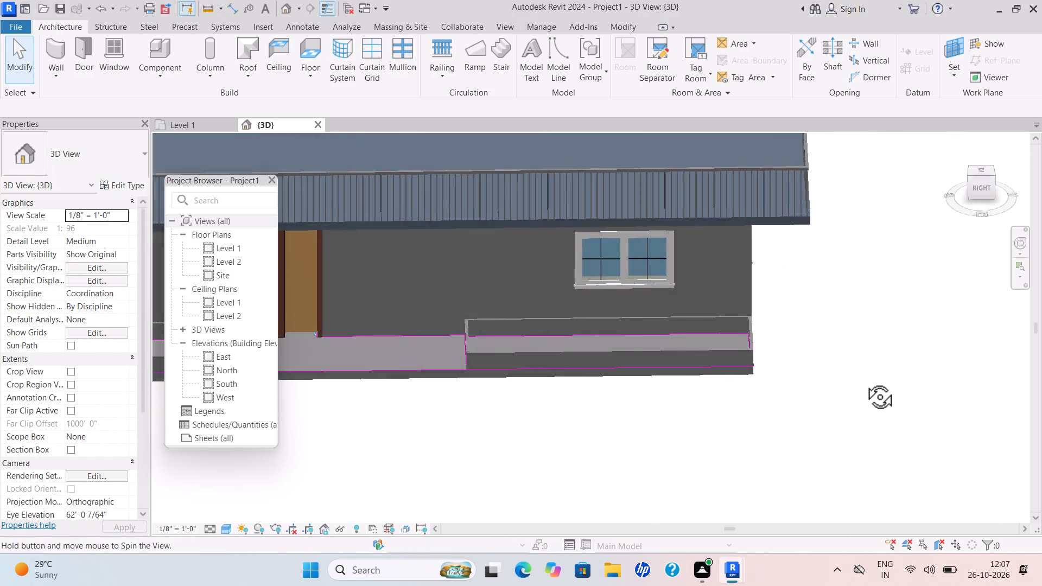
pyautogui.keyDown('shift'); pyautogui.moveTo(863, 380); pyautogui.dragTo(869, 379, button='middle'); pyautogui.keyUp('shift')
pyautogui.moveTo(866, 385); pyautogui.dragTo(875, 407, button='middle')
pyautogui.scroll(-2, 866, 387)
pyautogui.moveTo(804, 413); pyautogui.dragTo(785, 444, button='middle')
pyautogui.moveTo(761, 429); pyautogui.dragTo(772, 450, button='middle')
pyautogui.scroll(-4, 785, 436)
pyautogui.moveTo(783, 440); pyautogui.dragTo(771, 461, button='middle')
pyautogui.moveTo(814, 413); pyautogui.dragTo(806, 421, button='middle')
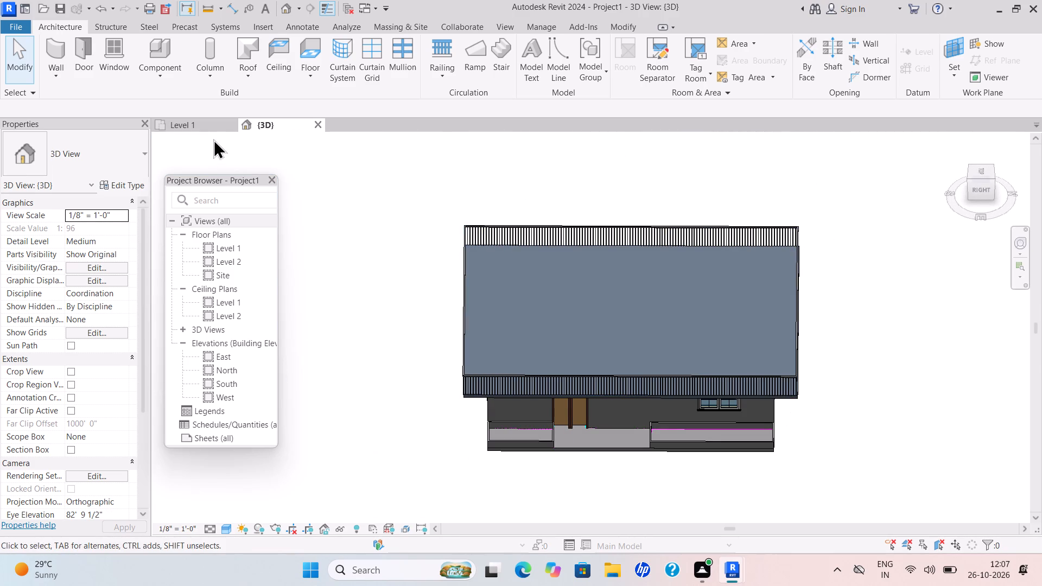
# Start a wall in the Level 1 plan and duplicate the Generic - 5" wall type as cmd 6".
pyautogui.click(208, 131)
pyautogui.click(59, 62)
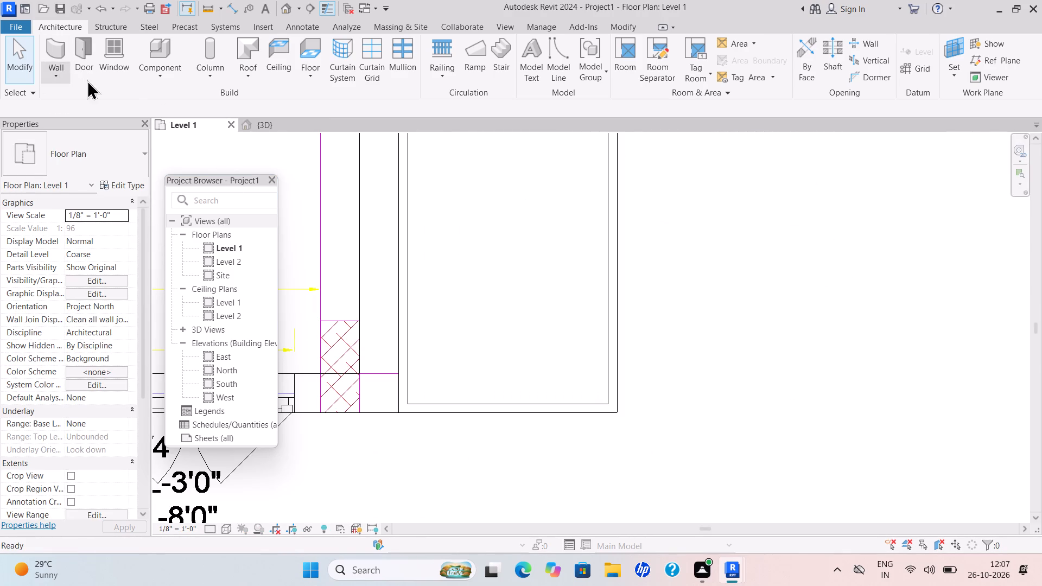
pyautogui.click(87, 99)
pyautogui.click(150, 150)
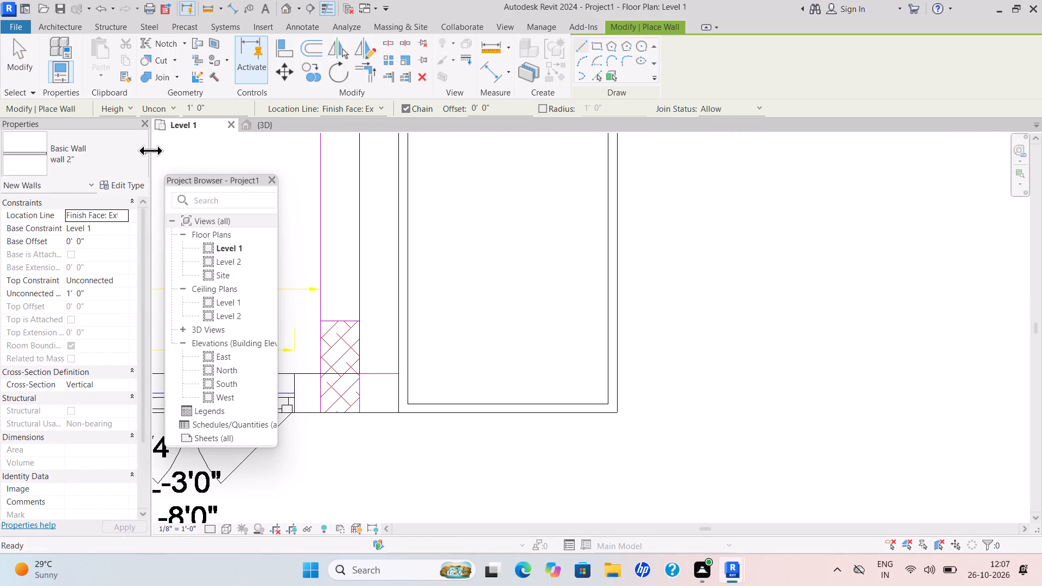
pyautogui.click(144, 155)
pyautogui.scroll(7, 117, 273)
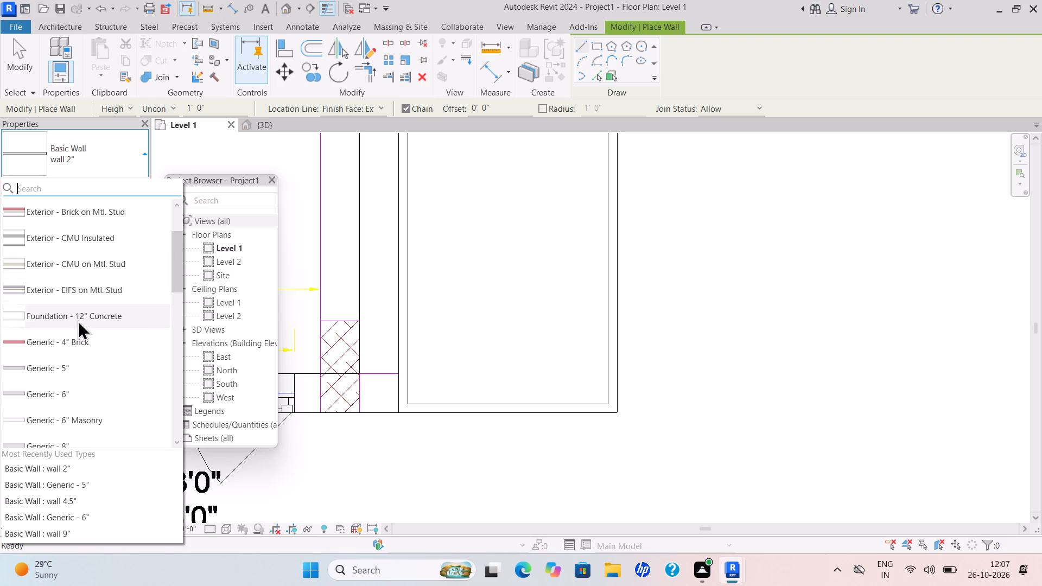
pyautogui.moveTo(70, 370); pyautogui.dragTo(75, 373)
pyautogui.click(110, 179)
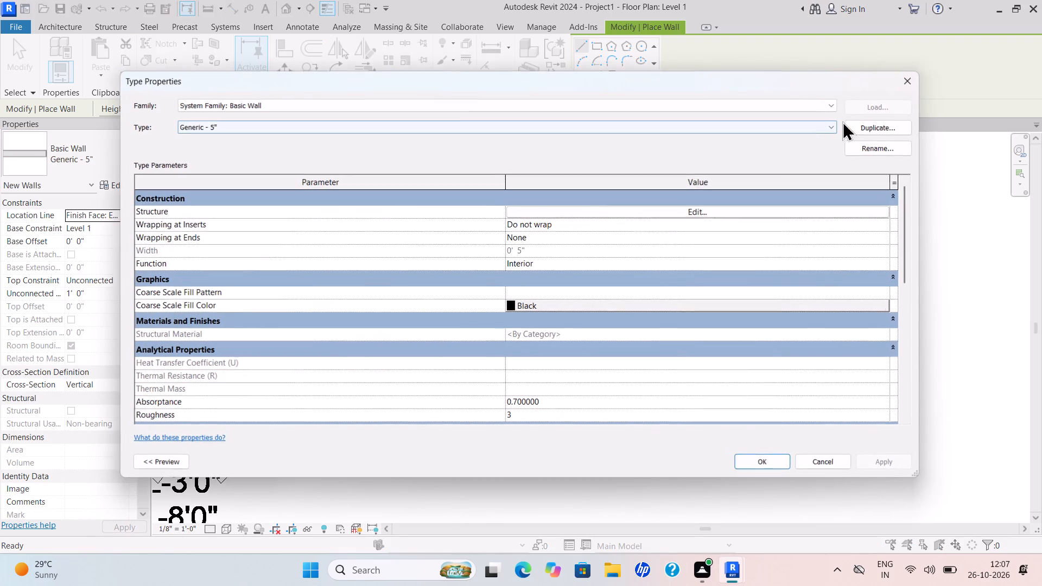
pyautogui.click(875, 124)
pyautogui.press('BackSpace')
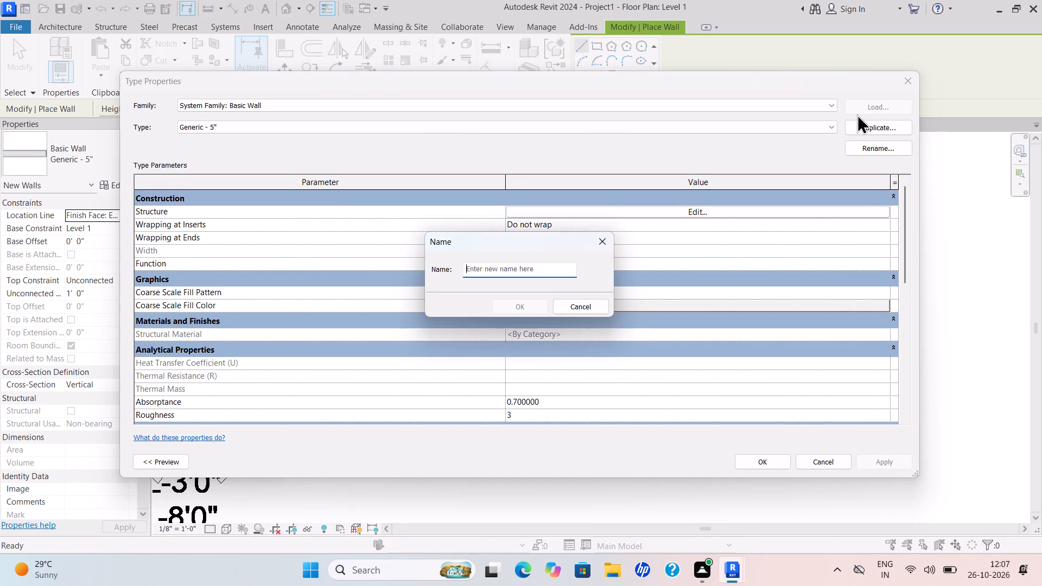
pyautogui.write('wa')
pyautogui.press('BackSpace')
pyautogui.press('BackSpace')
pyautogui.press('BackSpace')
pyautogui.press('BackSpace')
pyautogui.press('BackSpace')
pyautogui.press('BackSpace')
pyautogui.press('BackSpace')
pyautogui.press('BackSpace')
pyautogui.press('BackSpace')
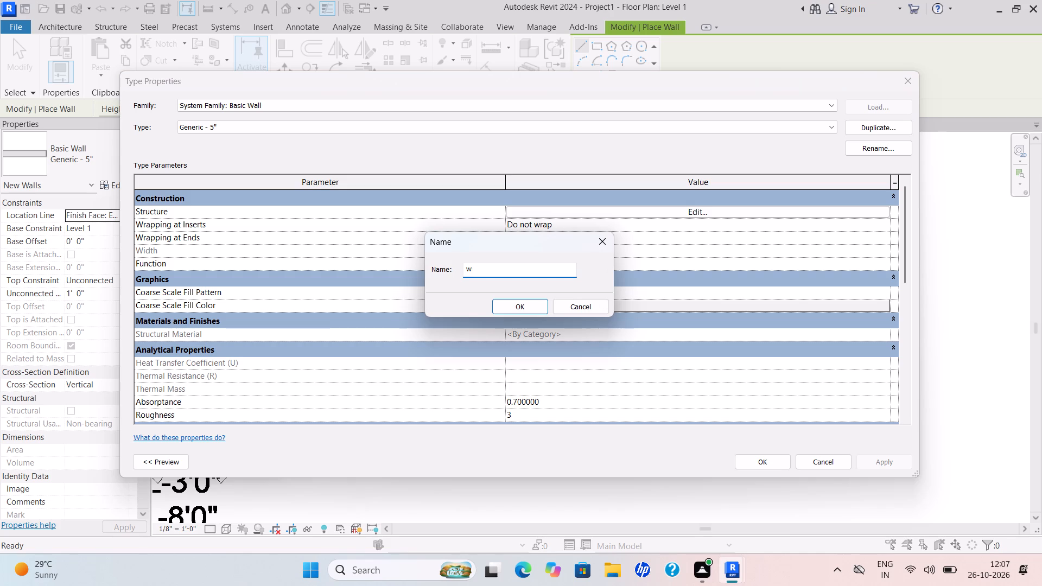
pyautogui.write('cmd')
pyautogui.press('space')
pyautogui.write('6"')
pyautogui.press('Return')
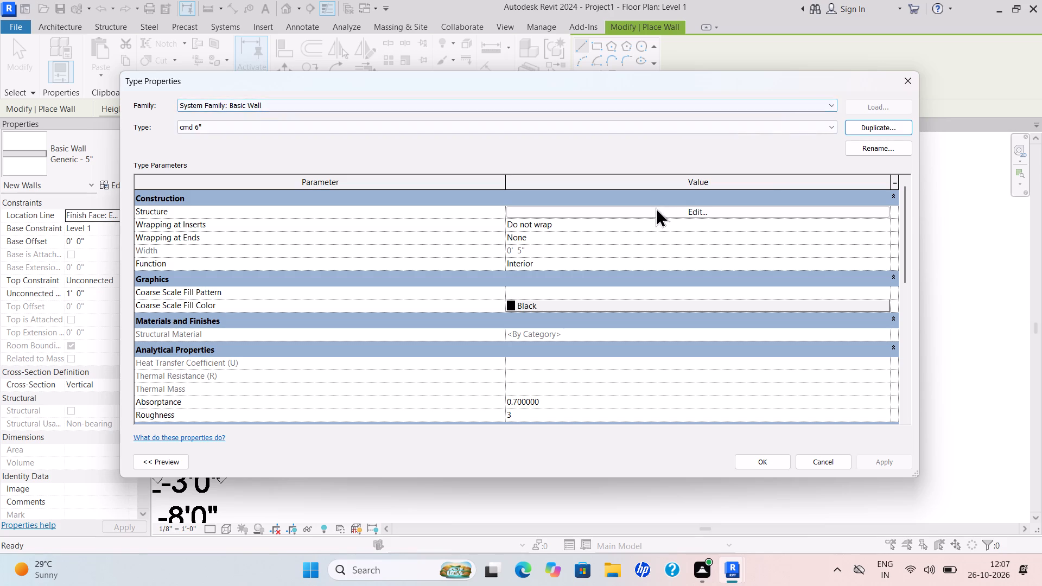
# Set the structure layer thickness of the cmd 6" wall type to 6" and accept the type changes.
pyautogui.click(699, 209)
pyautogui.moveTo(500, 211); pyautogui.dragTo(494, 223)
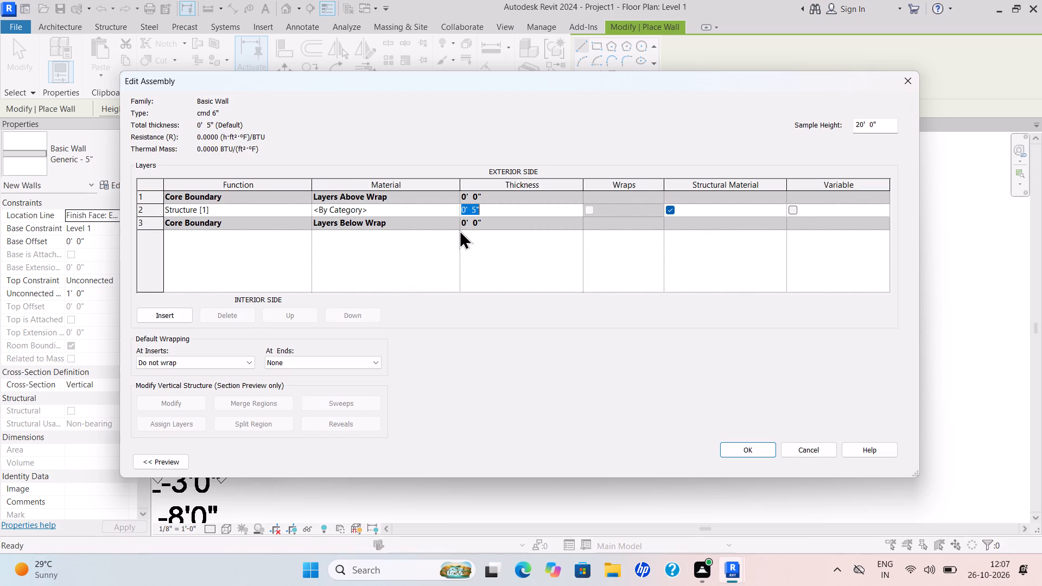
pyautogui.press('BackSpace')
pyautogui.write('6"')
pyautogui.press('Return')
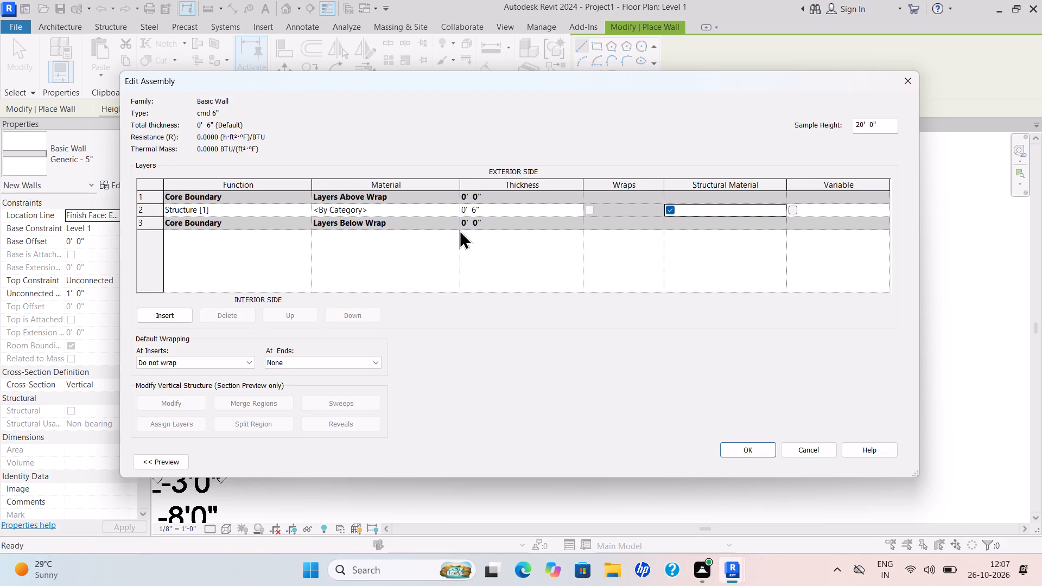
pyautogui.click(759, 442)
pyautogui.click(889, 456)
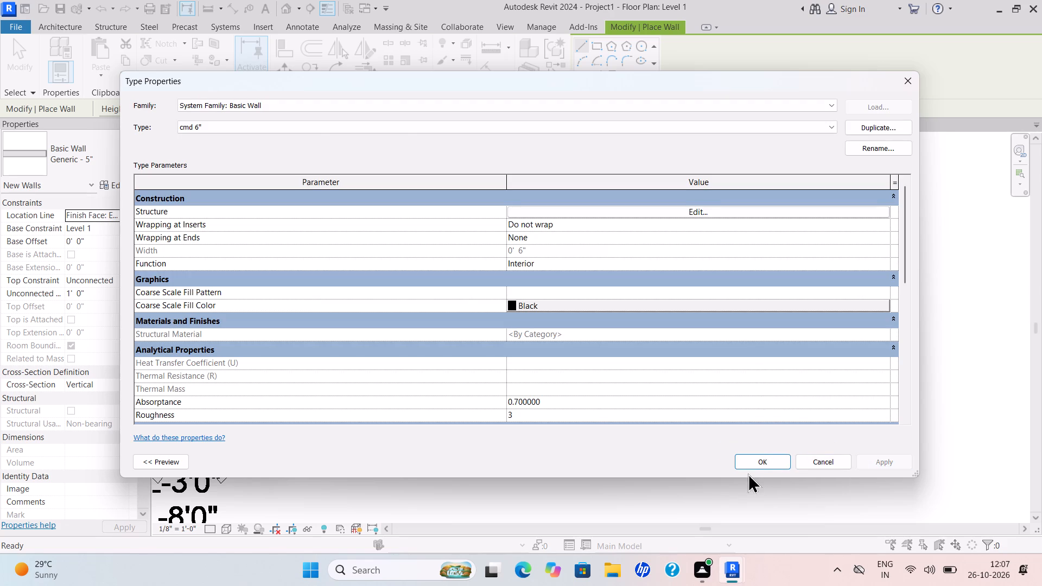
pyautogui.click(761, 460)
# Draw the north boundary wall in cmd 6", about 52'-6" long, beyond the OFFICE BUILDING title.
pyautogui.scroll(-11, 531, 296)
pyautogui.moveTo(554, 328); pyautogui.dragTo(562, 434, button='middle')
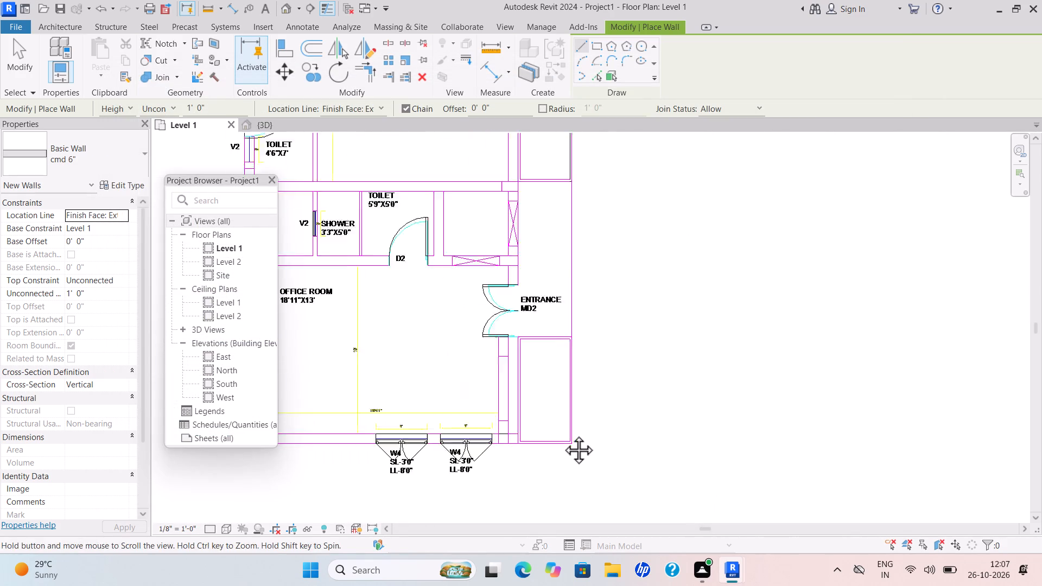
pyautogui.moveTo(562, 434); pyautogui.dragTo(564, 434, button='middle')
pyautogui.scroll(-3, 552, 358)
pyautogui.moveTo(553, 373); pyautogui.dragTo(565, 443, button='middle')
pyautogui.scroll(1, 560, 437)
pyautogui.scroll(-2, 561, 442)
pyautogui.scroll(2, 402, 216)
pyautogui.scroll(-1, 402, 218)
pyautogui.scroll(3, 402, 218)
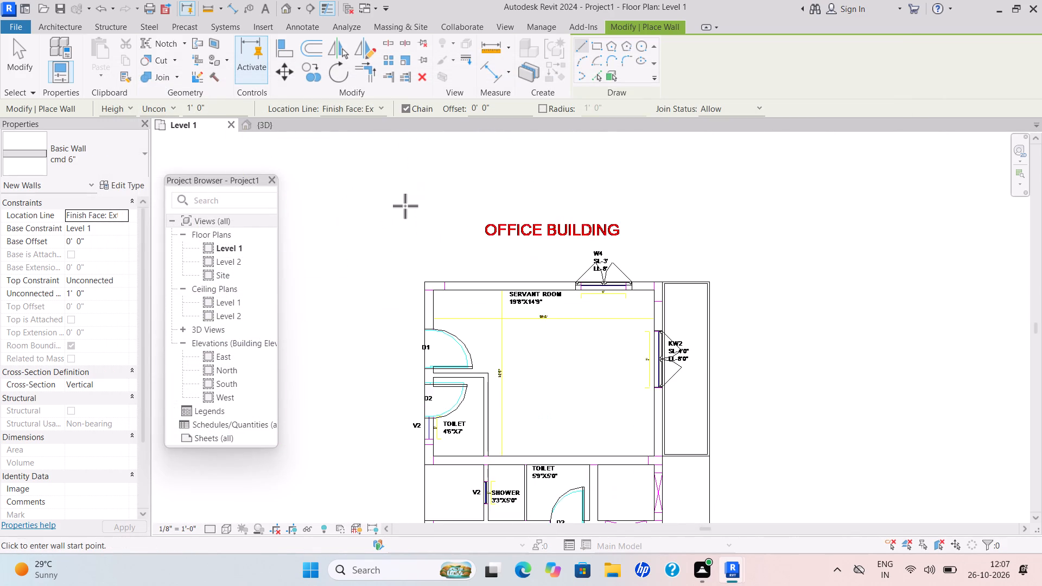
pyautogui.scroll(-2, 443, 214)
pyautogui.moveTo(445, 226); pyautogui.dragTo(442, 259, button='middle')
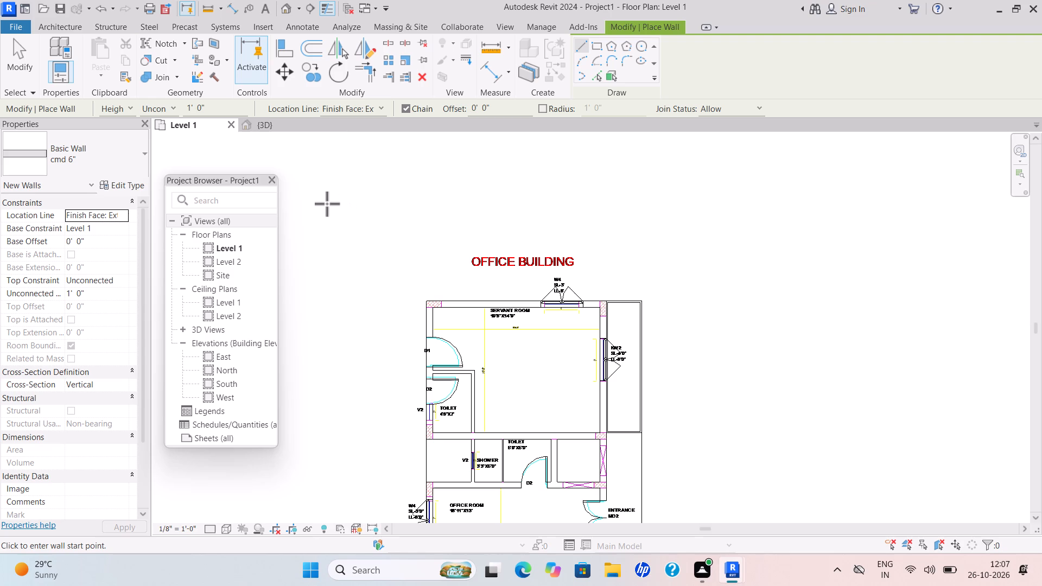
pyautogui.click(309, 206)
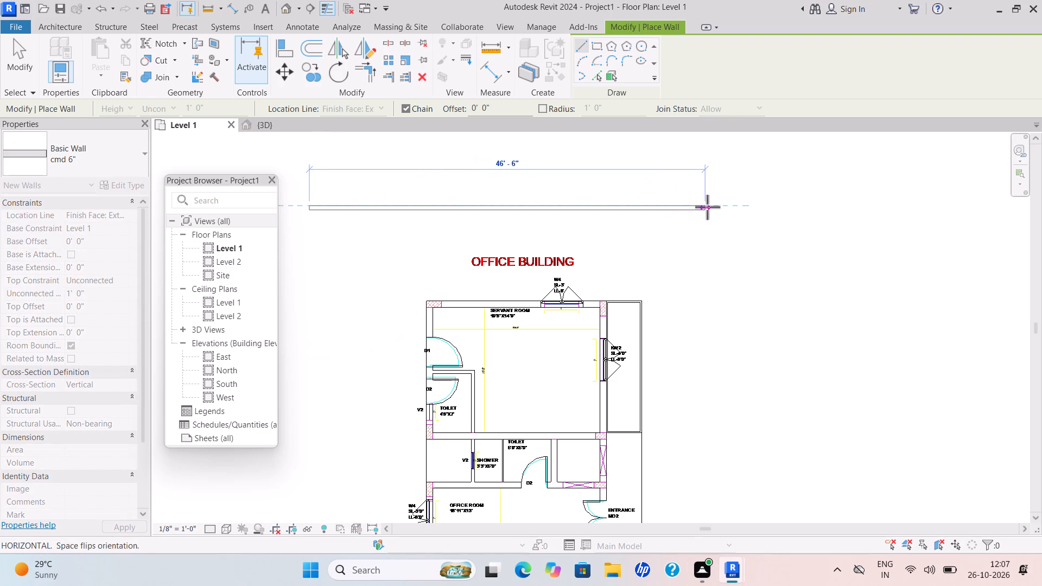
pyautogui.moveTo(758, 203); pyautogui.dragTo(765, 211)
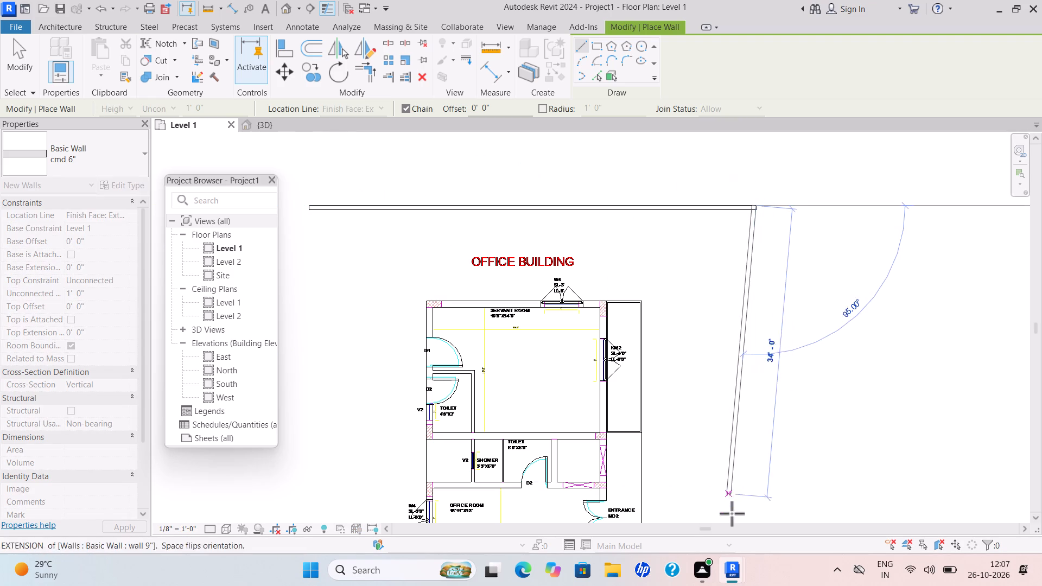
# Continue the boundary with a vertical east wall about 63'-6" long, ending south of the building.
pyautogui.scroll(-4, 733, 515)
pyautogui.moveTo(728, 507); pyautogui.dragTo(726, 203, button='middle')
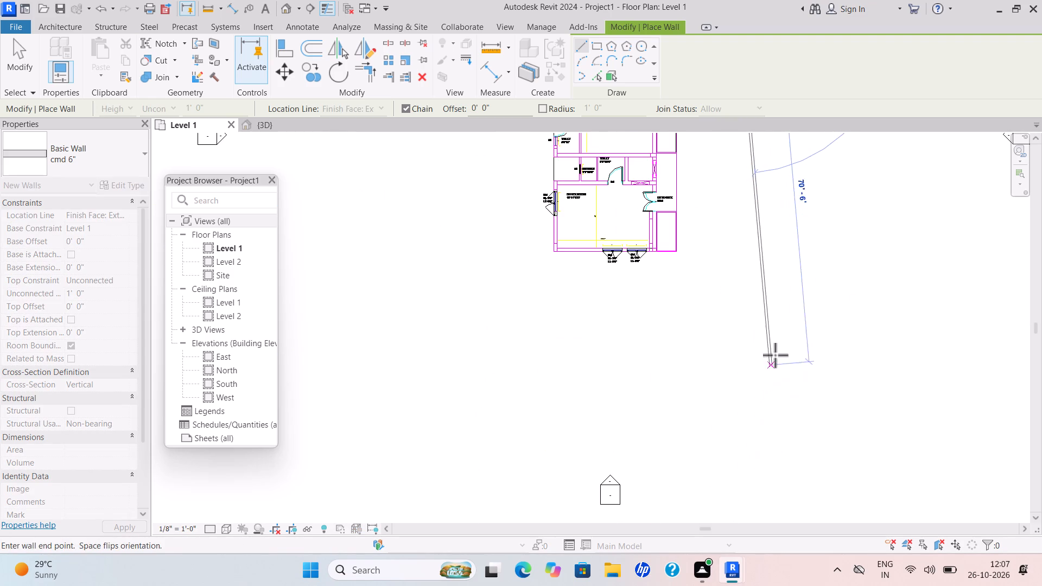
pyautogui.moveTo(764, 364); pyautogui.dragTo(714, 553, button='middle')
pyautogui.scroll(-2, 714, 551)
pyautogui.scroll(-2, 702, 502)
pyautogui.moveTo(698, 500); pyautogui.dragTo(688, 407, button='middle')
pyautogui.scroll(-2, 688, 408)
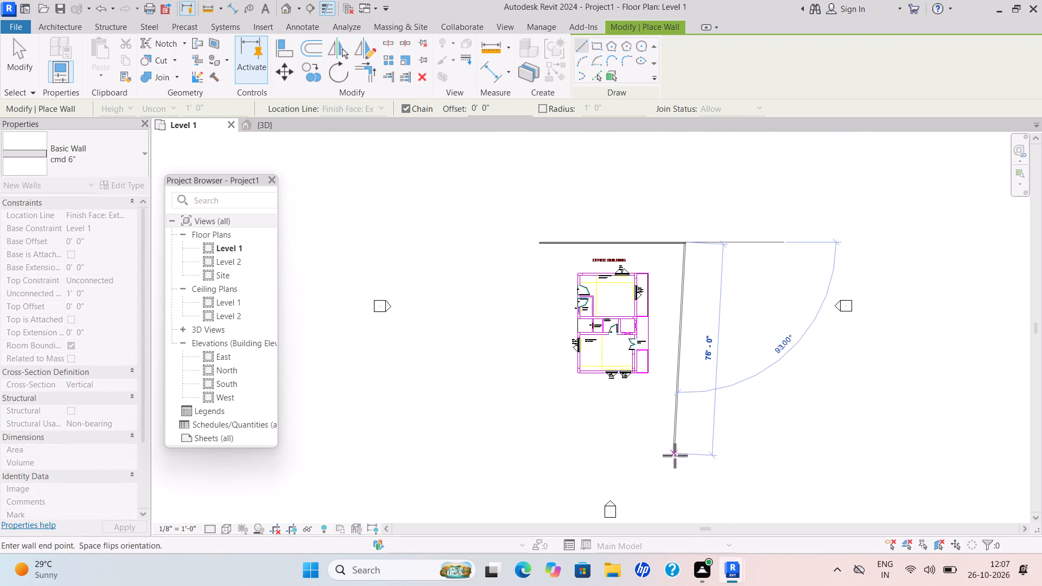
pyautogui.click(682, 425)
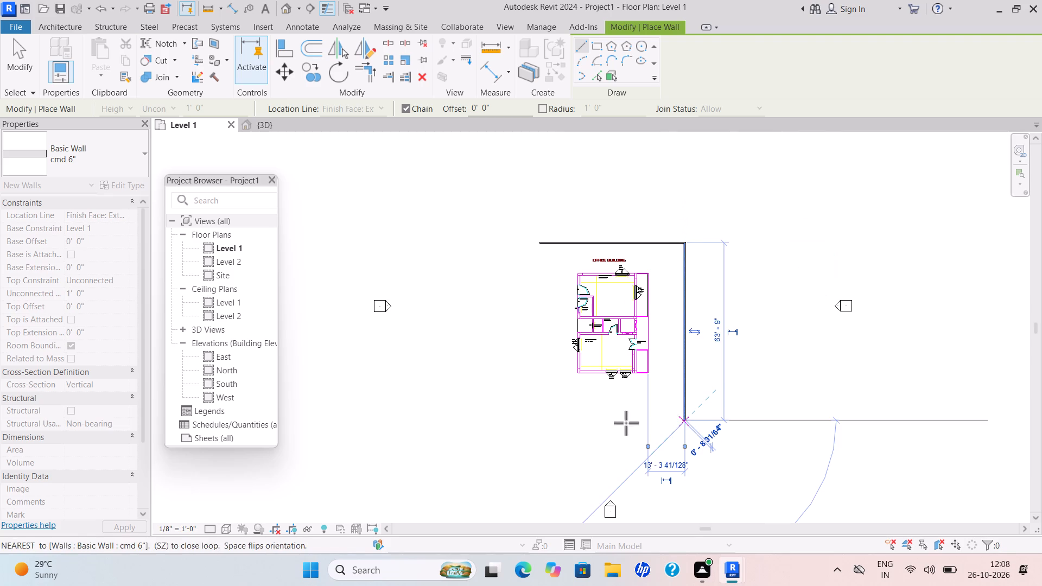
# Draw the south boundary wall about 52'-6" long and the west wall back to the chain start, closing the rectangle.
pyautogui.click(538, 418)
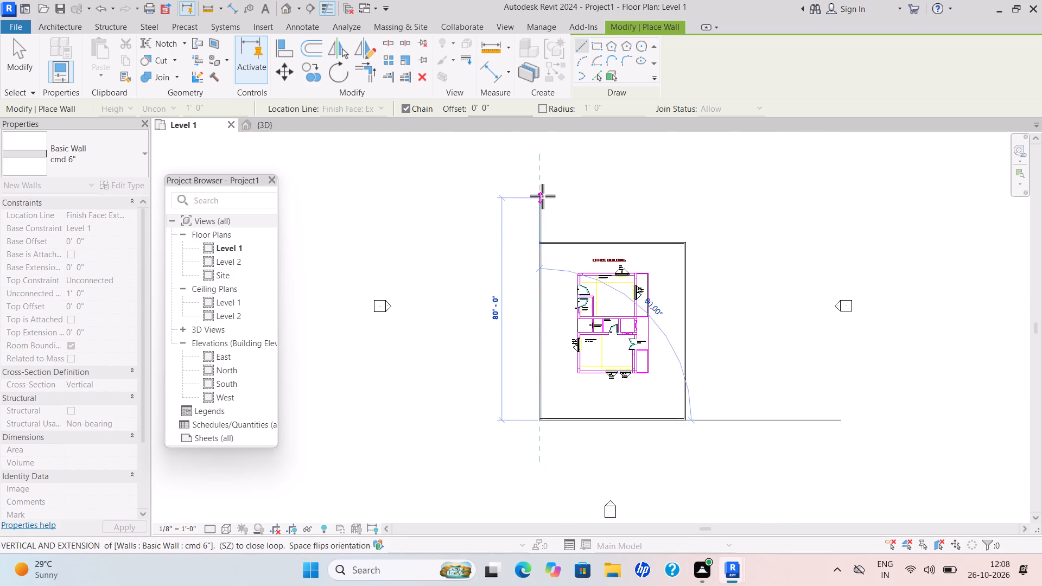
pyautogui.scroll(1, 536, 220)
pyautogui.scroll(-1, 536, 220)
pyautogui.scroll(8, 536, 220)
pyautogui.scroll(-1, 548, 249)
pyautogui.scroll(2, 549, 253)
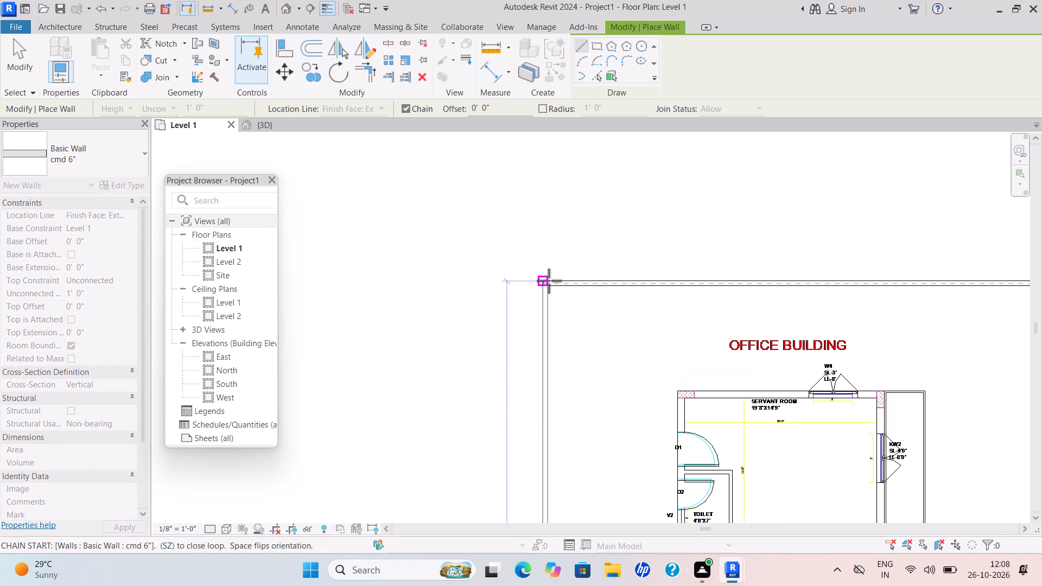
pyautogui.click(549, 281)
pyautogui.press('Escape')
pyautogui.scroll(-2, 633, 434)
pyautogui.press('Escape')
pyautogui.moveTo(619, 412); pyautogui.dragTo(498, 262, button='middle')
pyautogui.scroll(-3, 615, 410)
pyautogui.press('Escape')
pyautogui.press('Escape')
# Set the unconnected height of all four cmd 6" boundary walls to 4'.
pyautogui.click(466, 315)
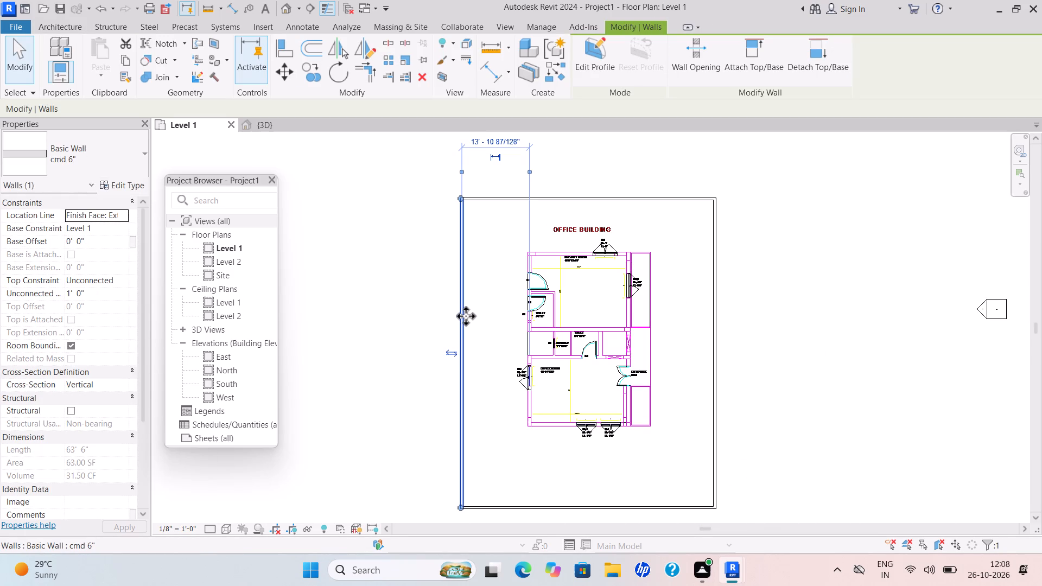
pyautogui.keyDown('ctrl'); pyautogui.click(534, 196); pyautogui.keyUp('ctrl')
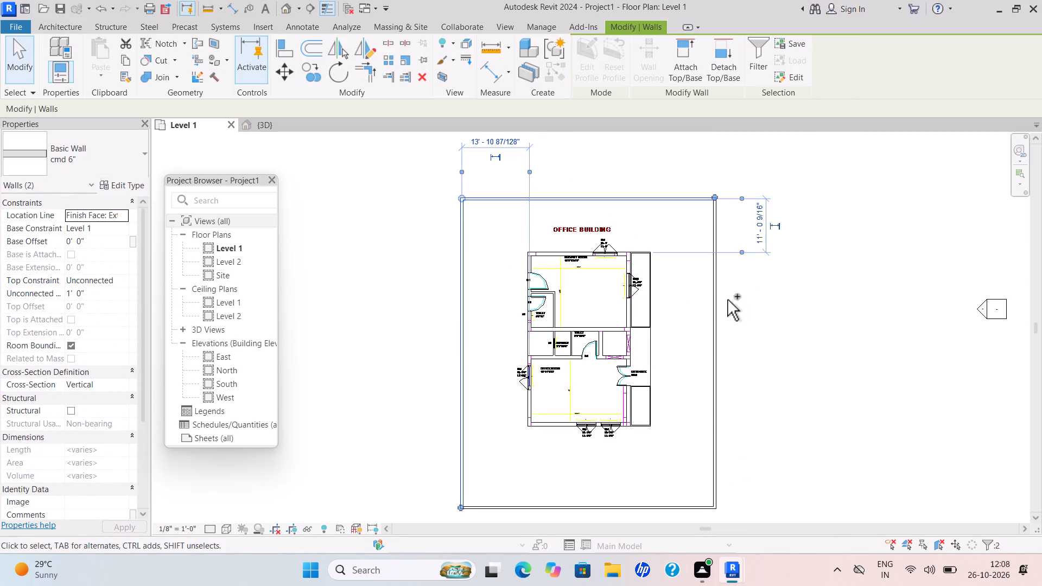
pyautogui.keyDown('ctrl'); pyautogui.click(719, 305); pyautogui.keyUp('ctrl')
pyautogui.keyDown('ctrl'); pyautogui.click(694, 507); pyautogui.keyUp('ctrl')
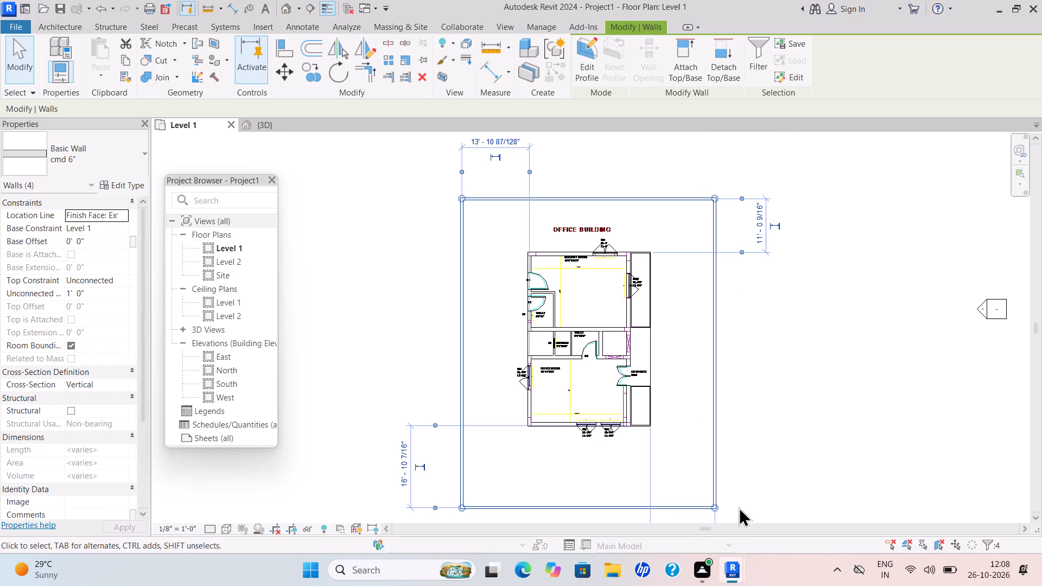
pyautogui.click(92, 300)
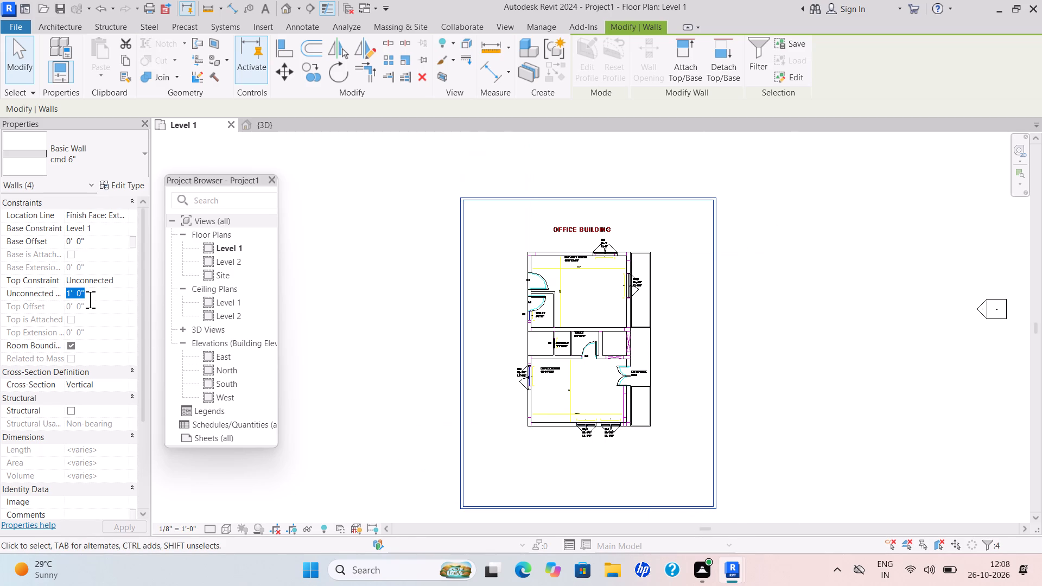
pyautogui.press('BackSpace')
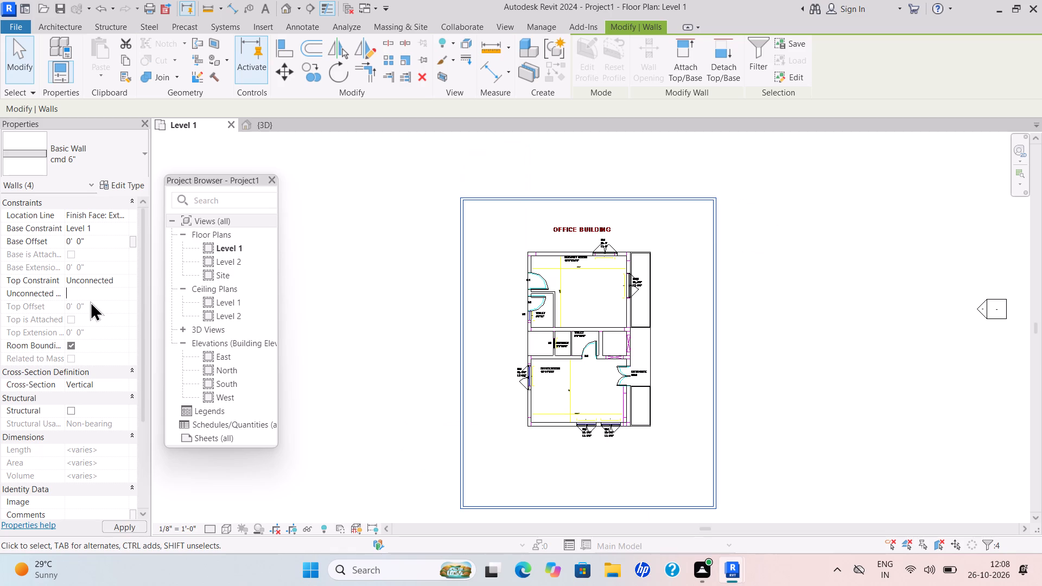
pyautogui.write("4'")
pyautogui.press('Return')
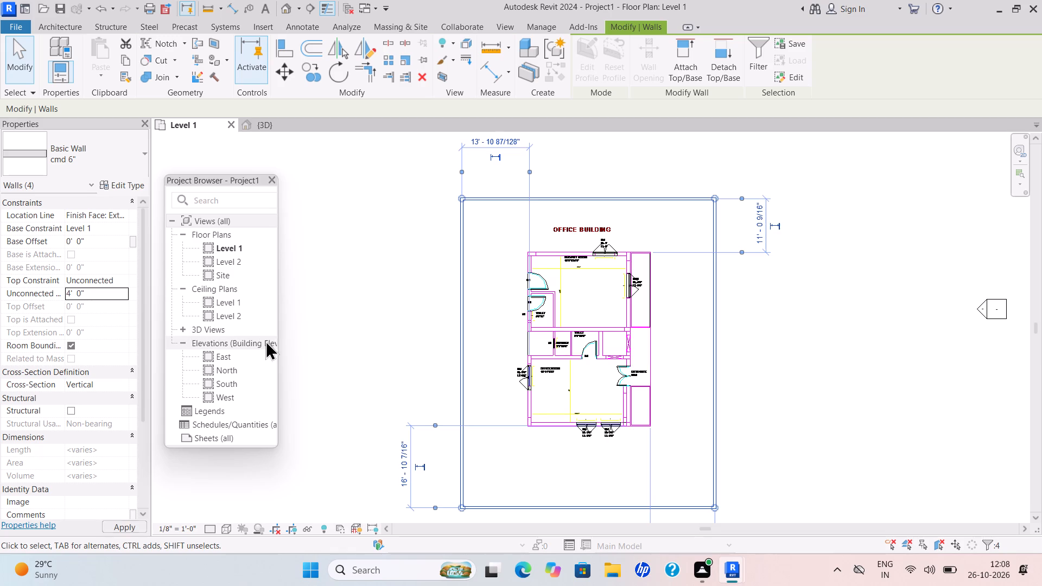
pyautogui.press('Return')
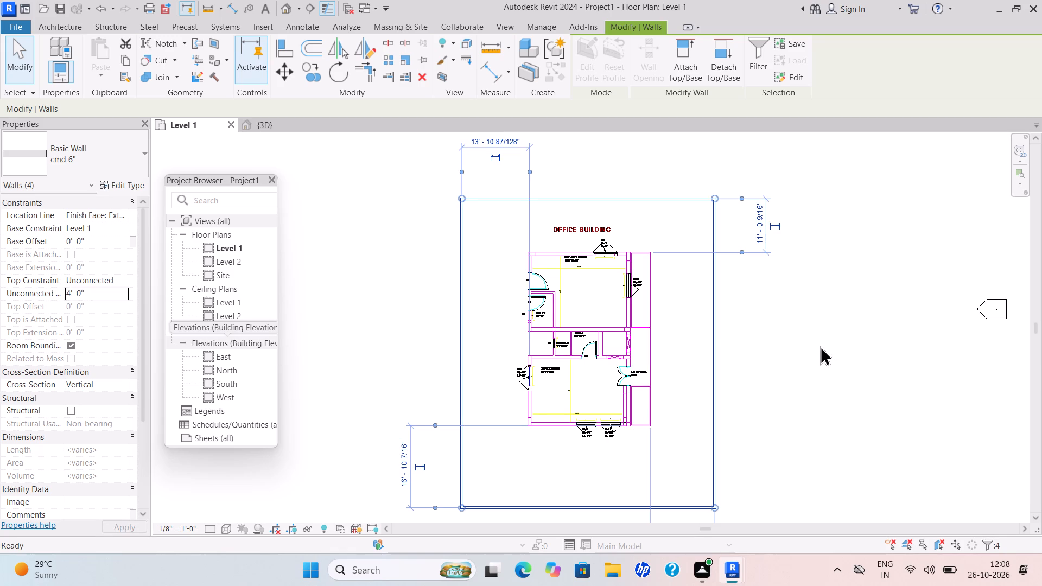
pyautogui.press('Escape')
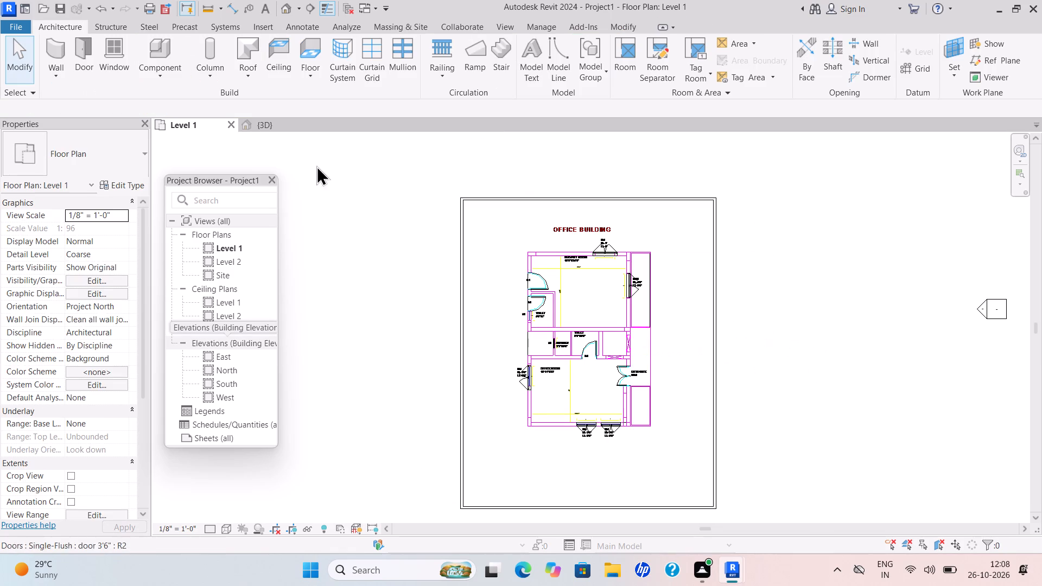
# Start placing a component and browse for a family to load in the Gate folder of SHUBHAM CITY under Documents.
pyautogui.click(153, 78)
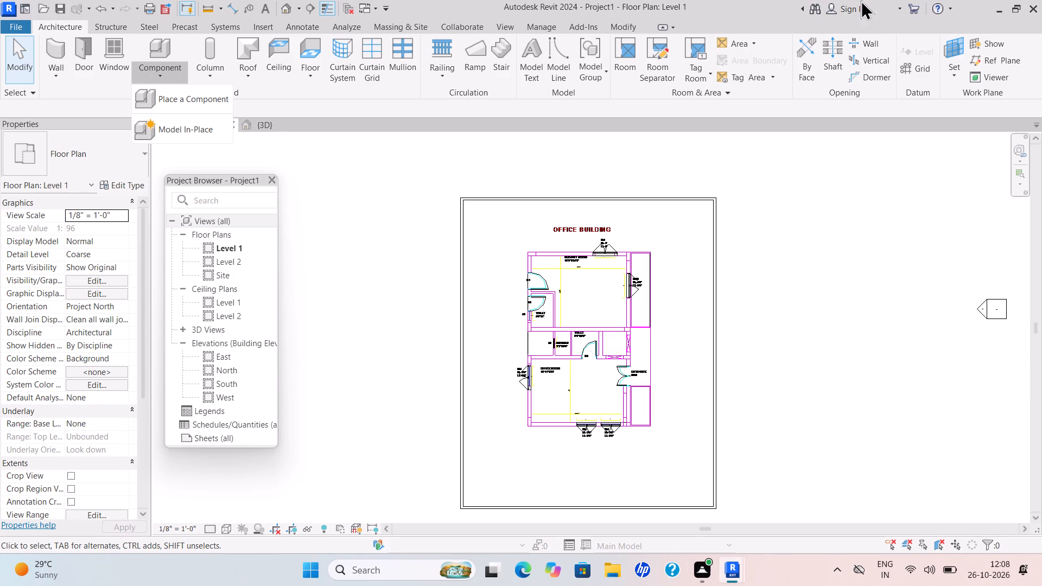
pyautogui.click(187, 105)
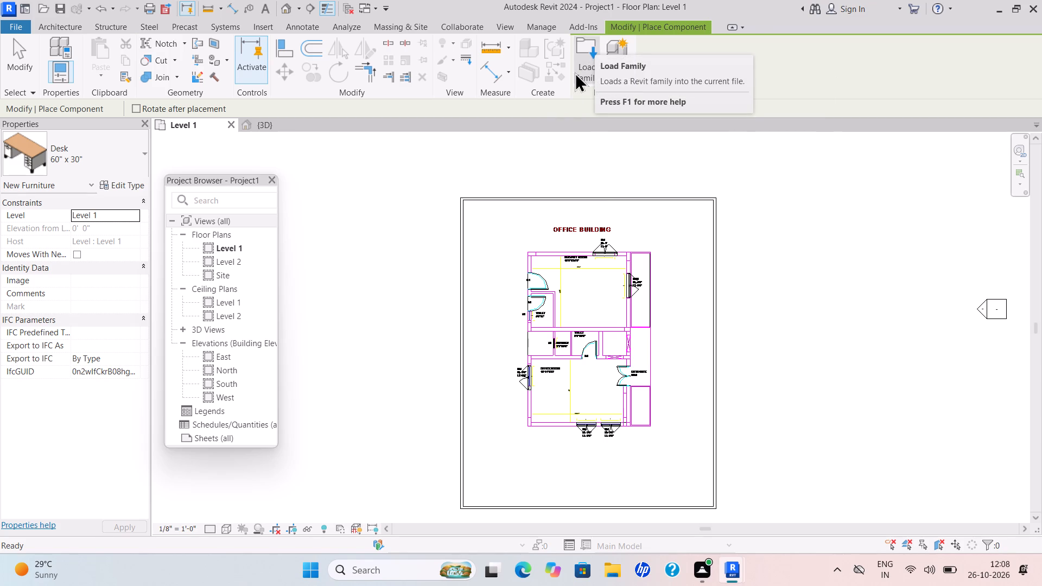
pyautogui.doubleClick(575, 72)
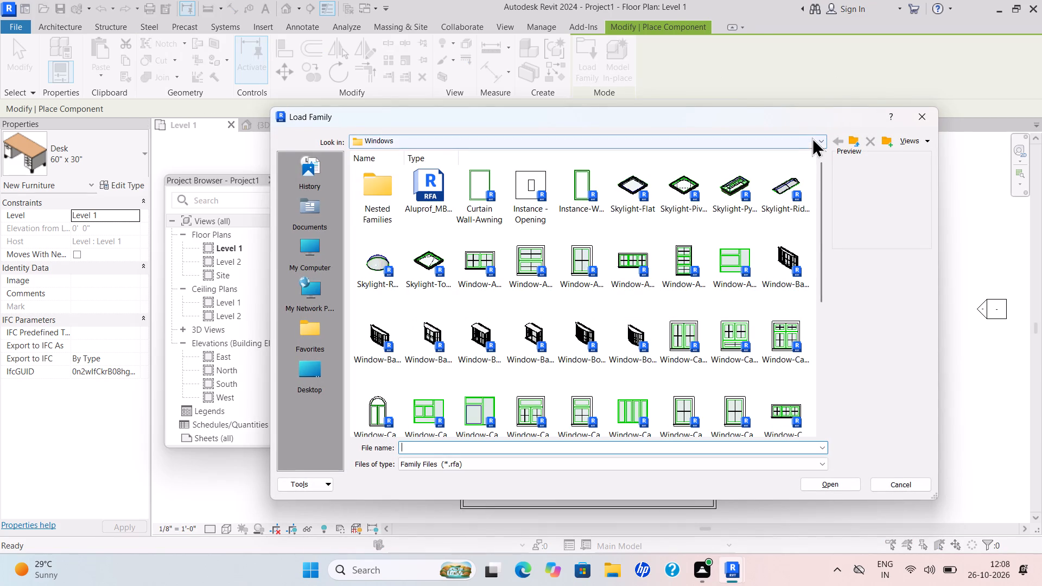
pyautogui.click(812, 137)
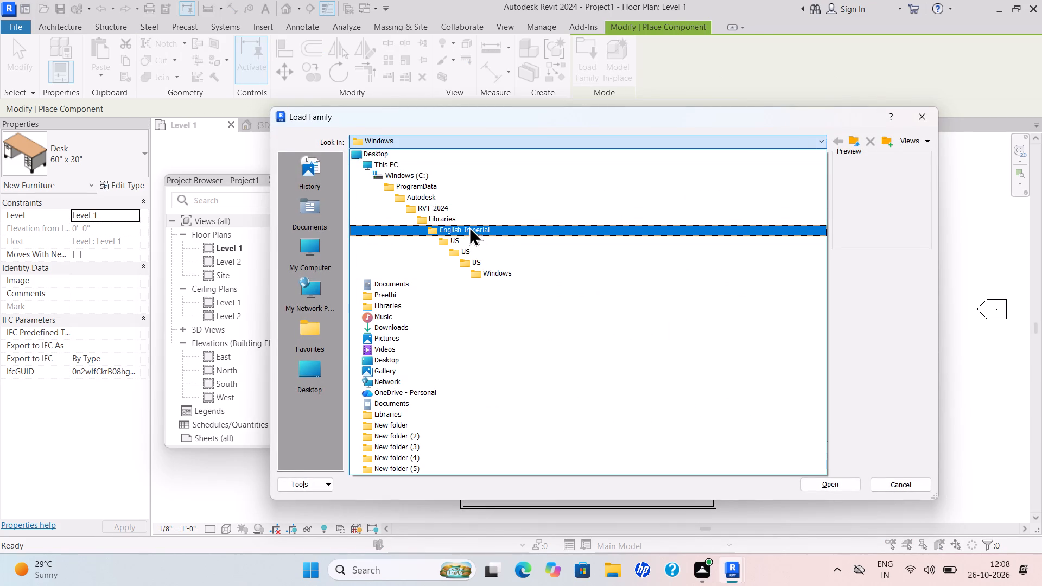
pyautogui.doubleClick(310, 224)
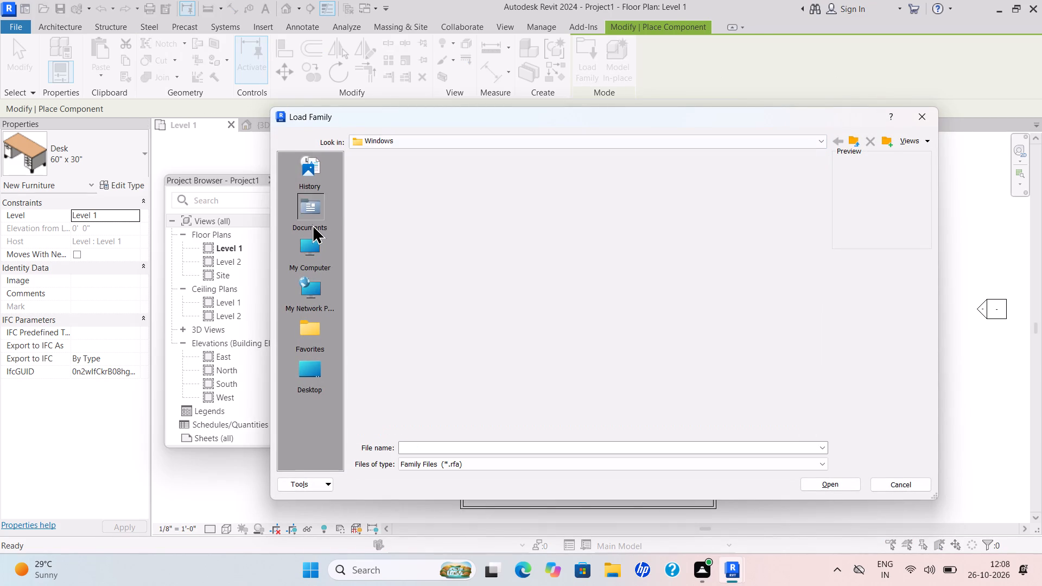
pyautogui.scroll(-2, 496, 208)
pyautogui.scroll(1, 506, 217)
pyautogui.scroll(-2, 515, 222)
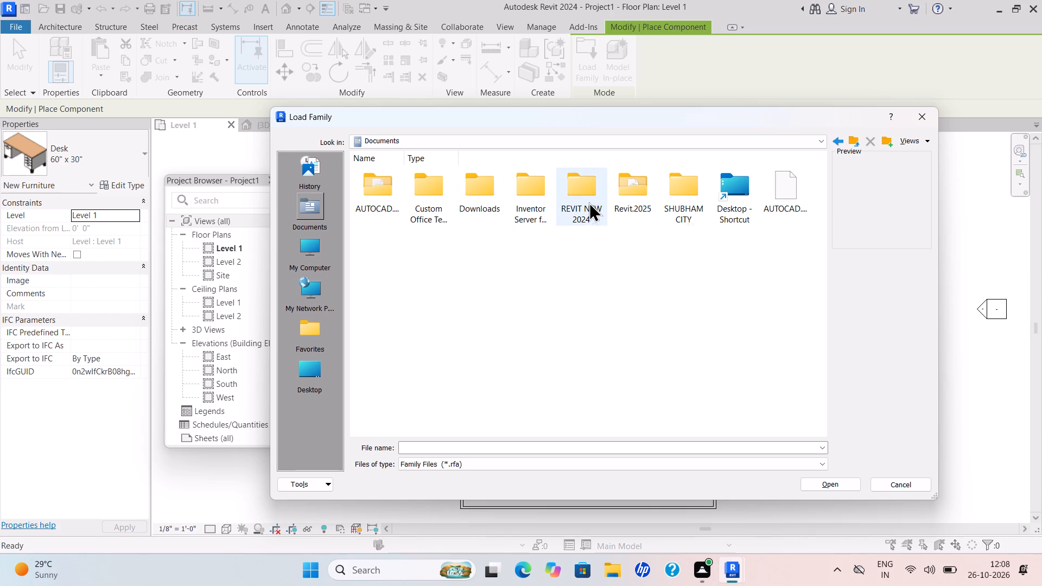
pyautogui.doubleClick(589, 201)
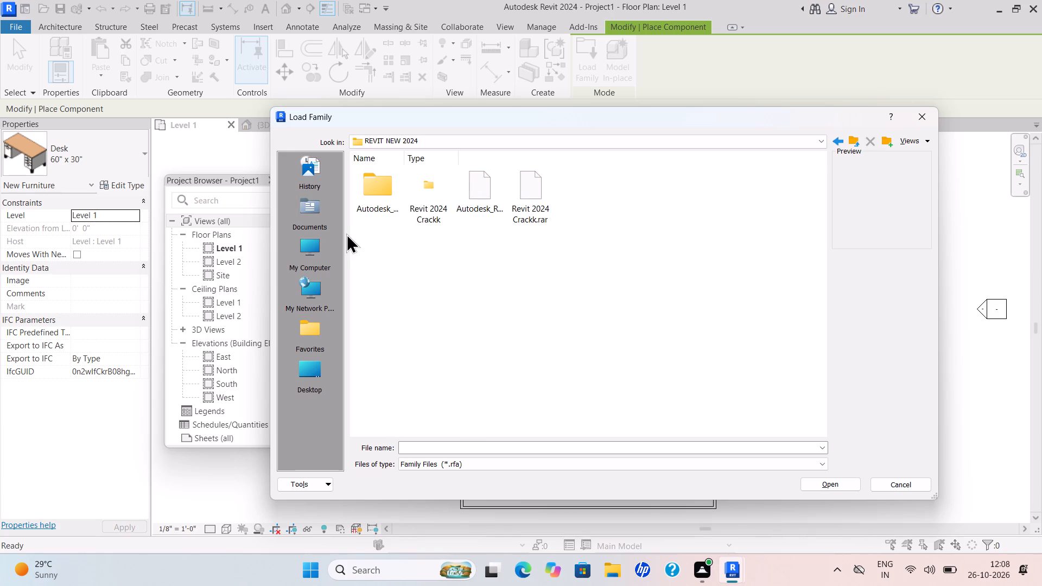
pyautogui.click(834, 139)
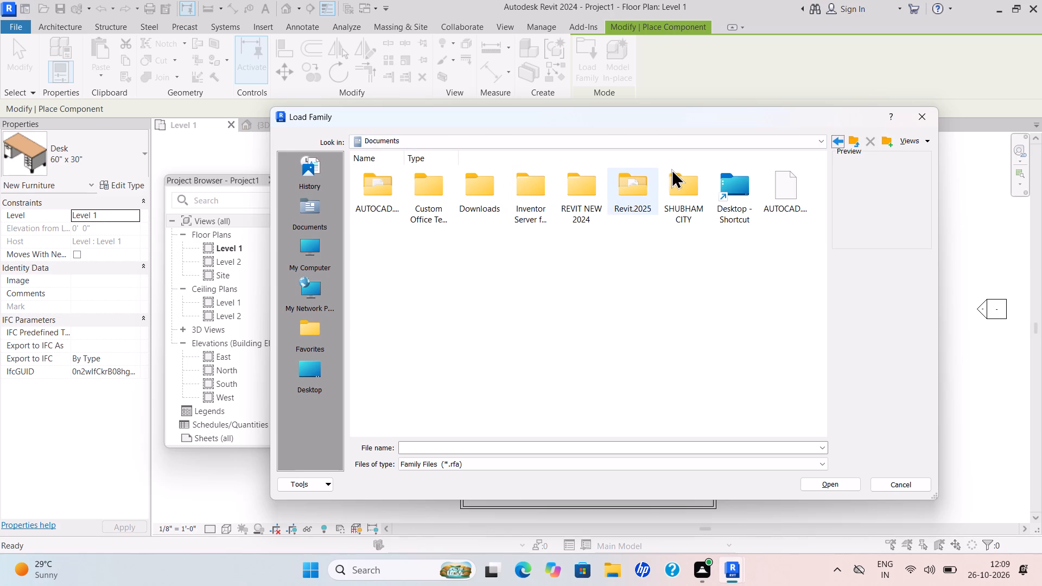
pyautogui.doubleClick(674, 173)
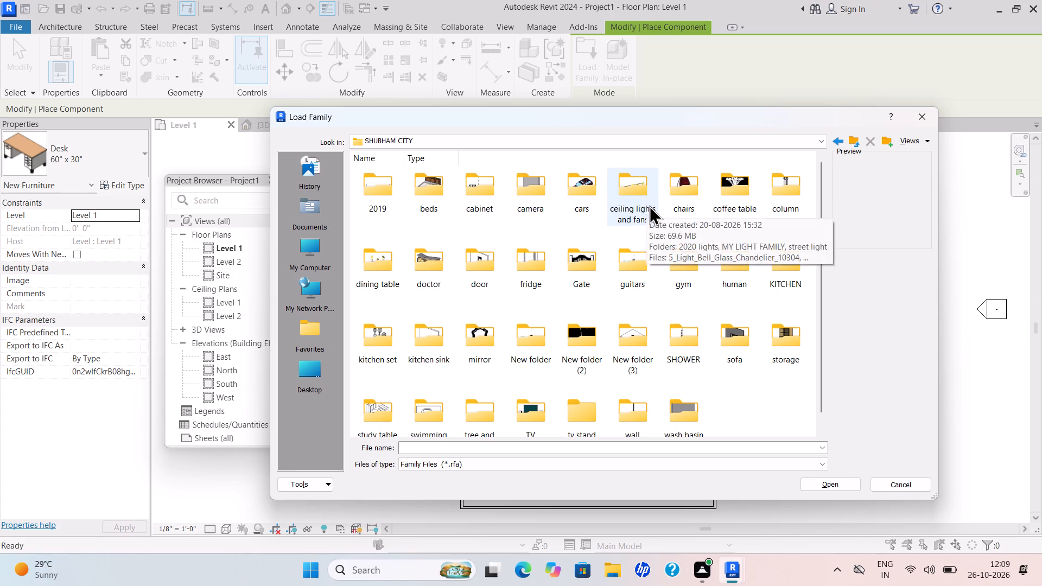
pyautogui.scroll(-4, 650, 204)
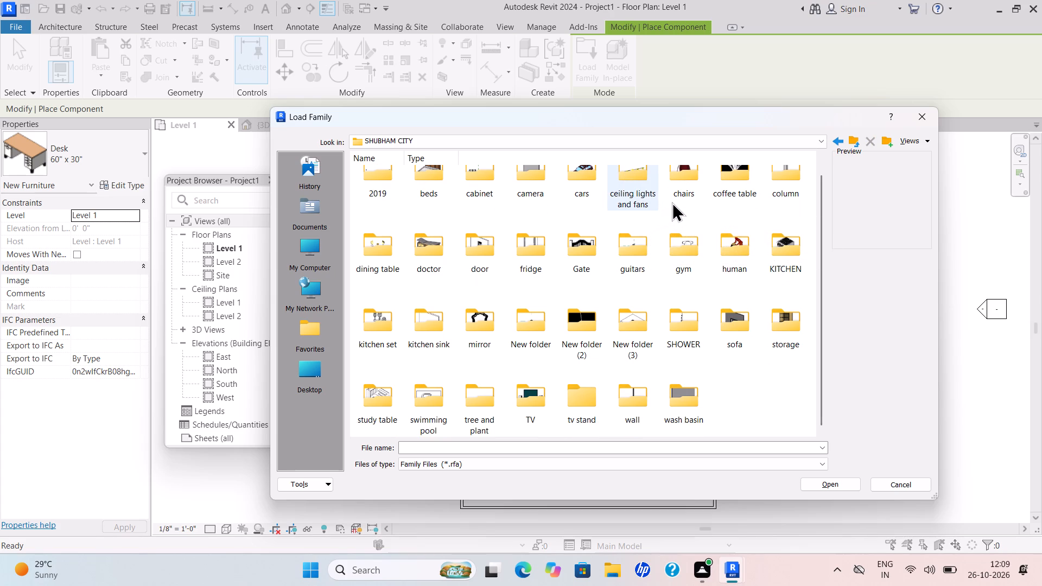
pyautogui.scroll(-6, 728, 251)
pyautogui.click(571, 261)
pyautogui.click(571, 258)
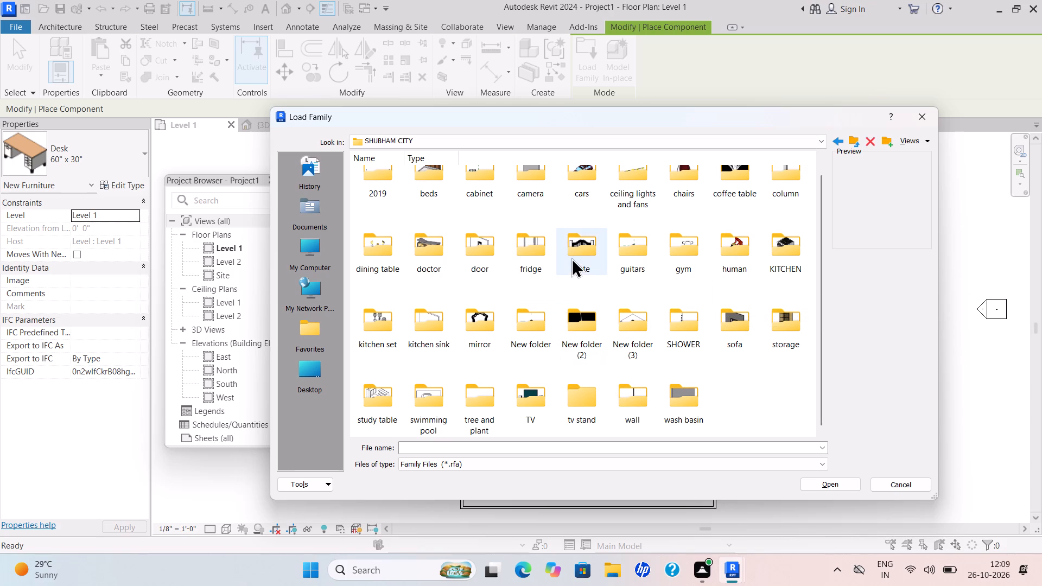
pyautogui.doubleClick(571, 258)
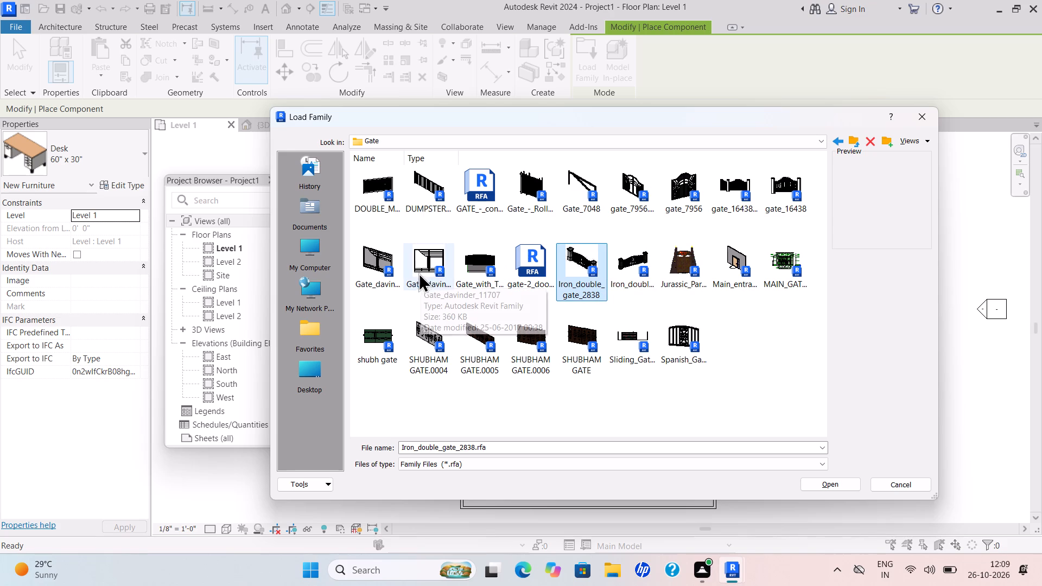
# Load the Gate_davinder_11707.0001 family into the project, dismissing the save reminder without saving.
pyautogui.doubleClick(382, 268)
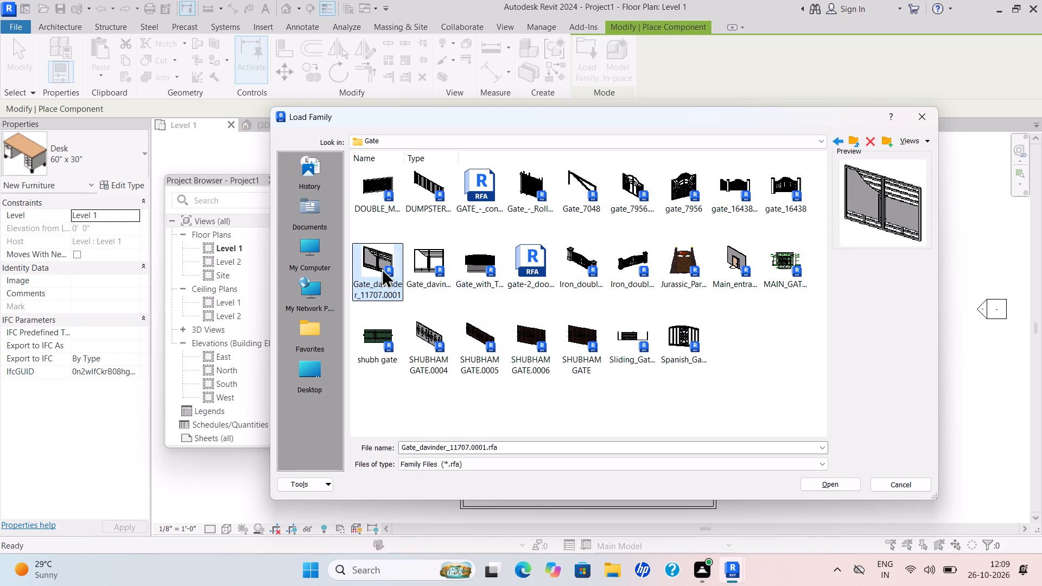
pyautogui.click(829, 477)
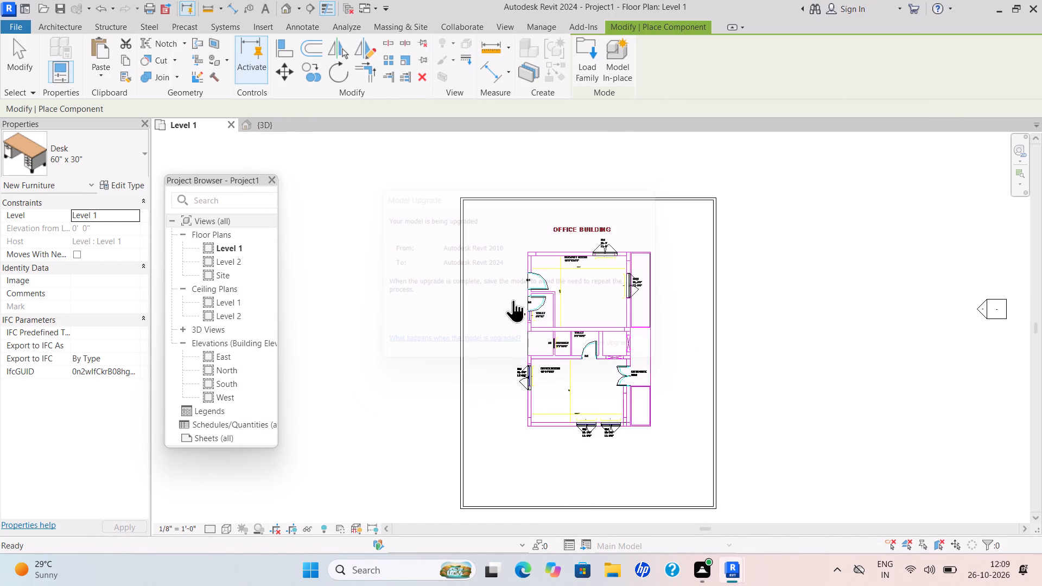
pyautogui.scroll(4, 452, 274)
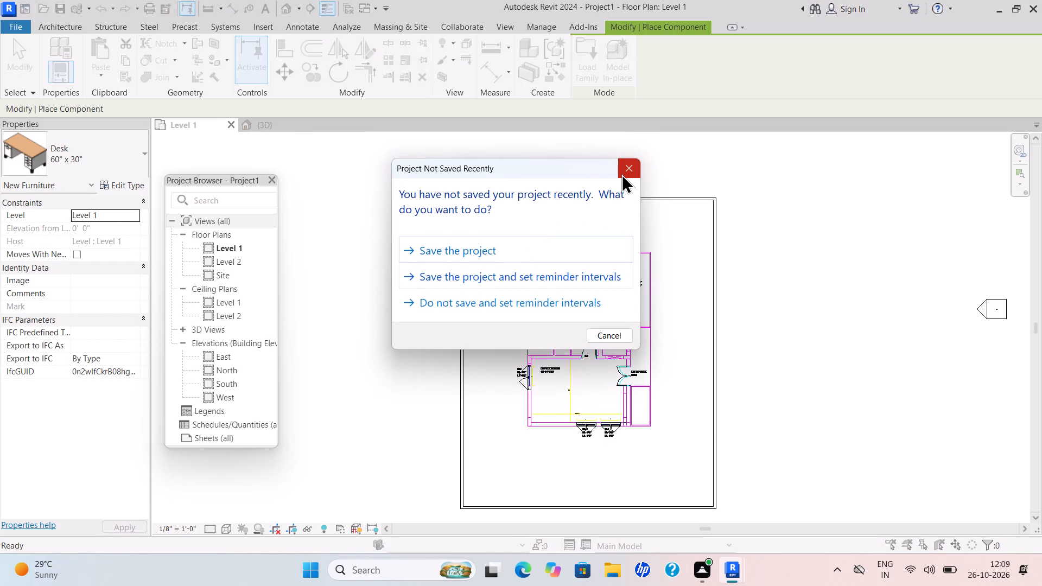
pyautogui.click(621, 174)
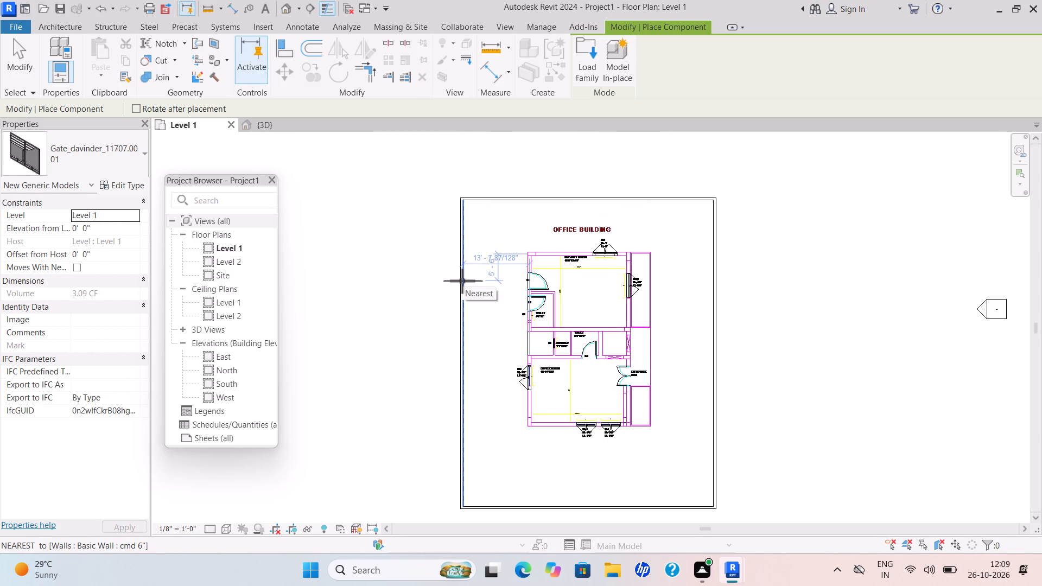
# Place the gate, rotated to run north-south, on the west boundary wall opposite the partition between doors D1 and D2.
pyautogui.press('space')
pyautogui.scroll(8, 465, 282)
pyautogui.scroll(-2, 472, 296)
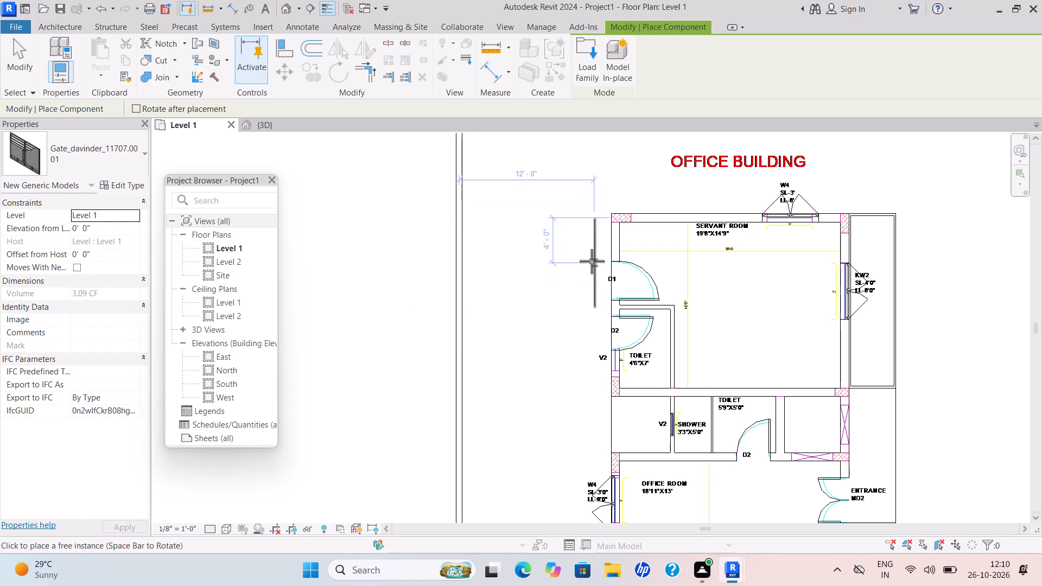
pyautogui.scroll(2, 456, 316)
pyautogui.scroll(-1, 456, 316)
pyautogui.scroll(1, 456, 316)
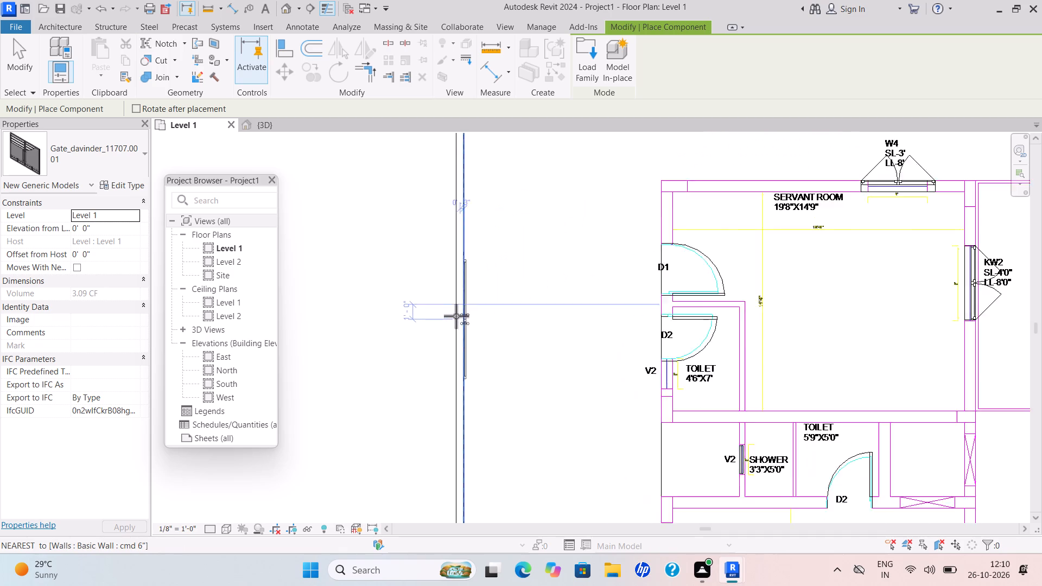
pyautogui.scroll(1, 456, 316)
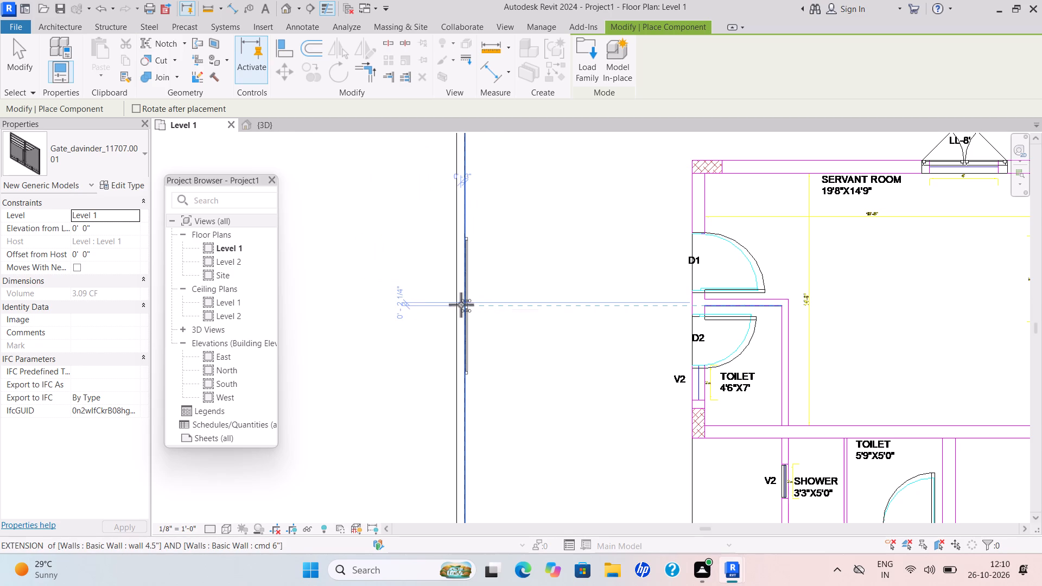
pyautogui.click(461, 304)
pyautogui.press('Escape')
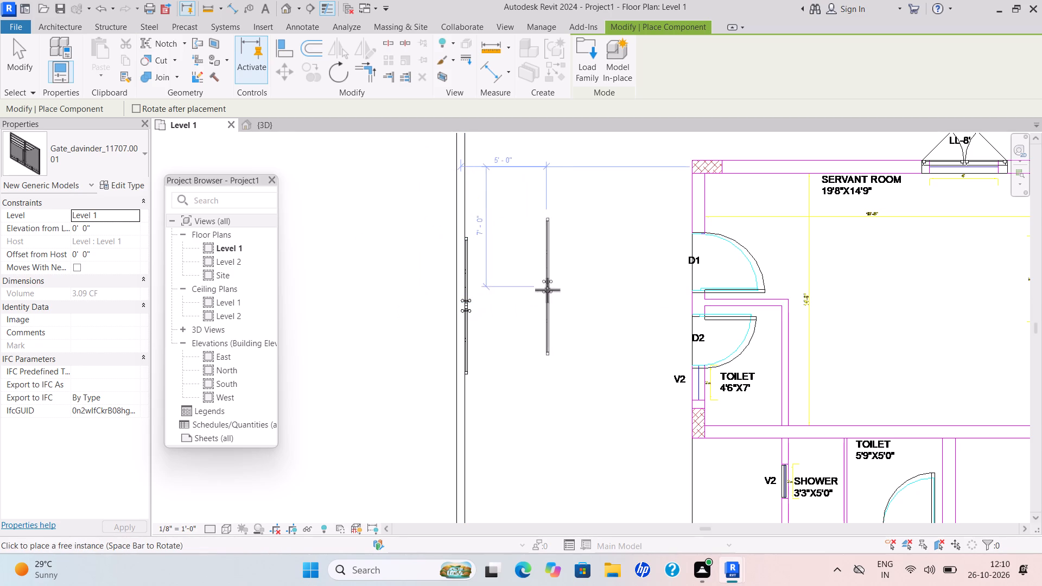
pyautogui.press('Escape')
pyautogui.press('Escape')
pyautogui.press('Escape')
# Nudge the gate slightly south and west so it sits within the thickness of the west boundary wall.
pyautogui.click(467, 329)
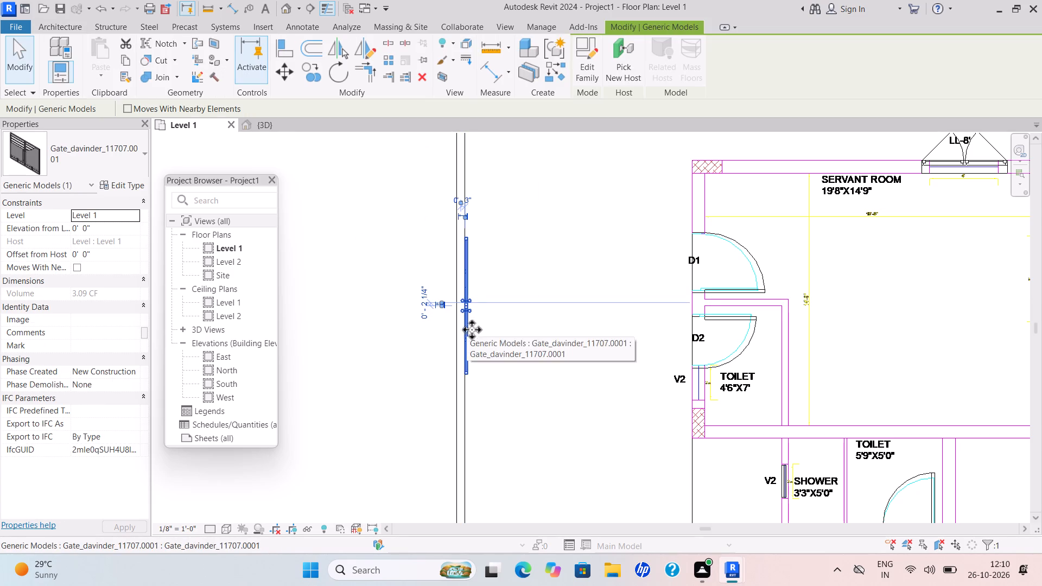
pyautogui.press('Down')
pyautogui.press('Left')
pyautogui.press('Left')
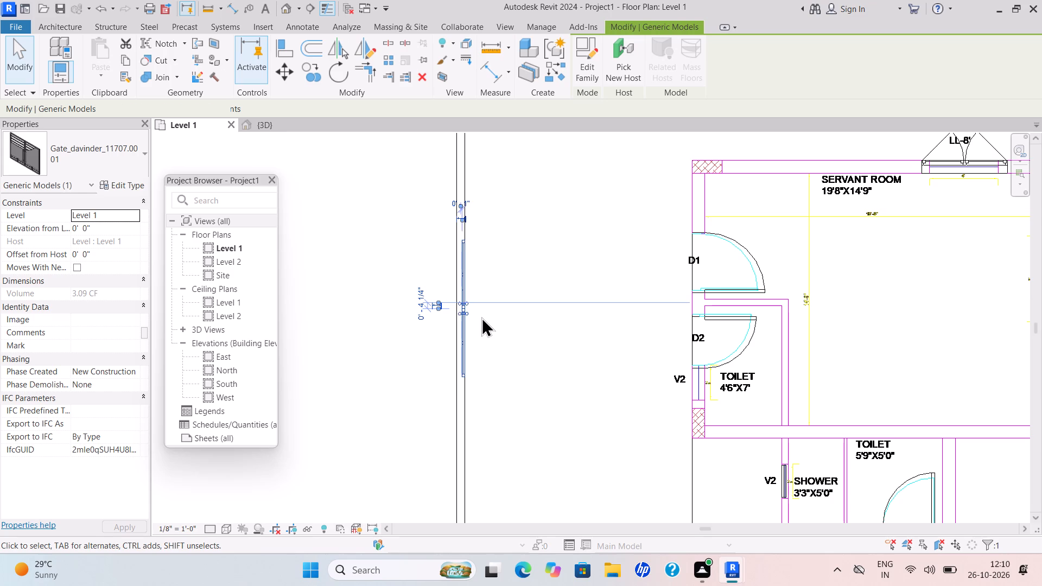
pyautogui.press('Escape')
# Split the west boundary wall near the middle of the gate, about 19'-6" from its north end.
pyautogui.scroll(-4, 556, 326)
pyautogui.moveTo(556, 327); pyautogui.dragTo(544, 355, button='middle')
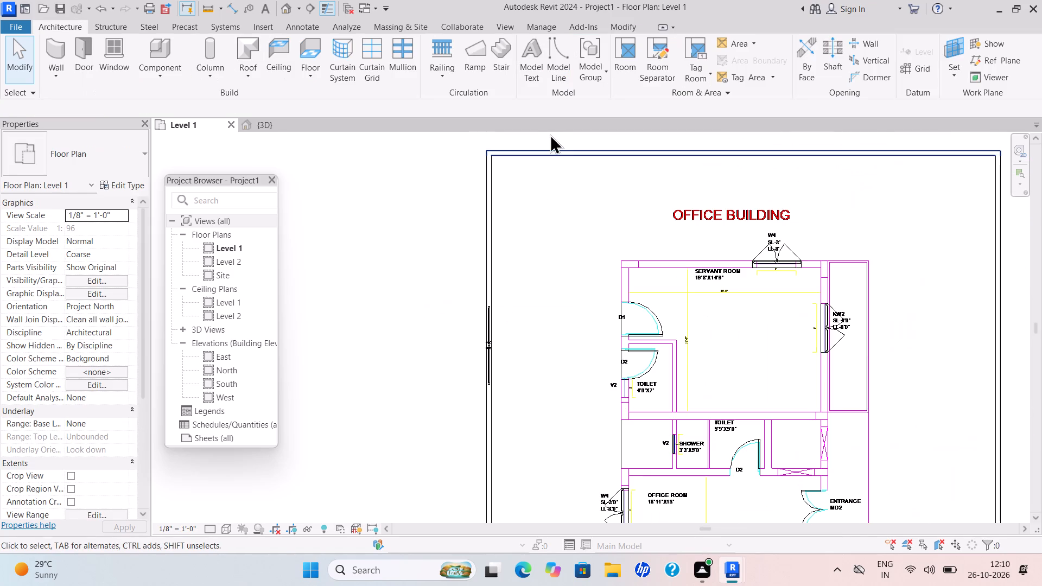
pyautogui.click(623, 25)
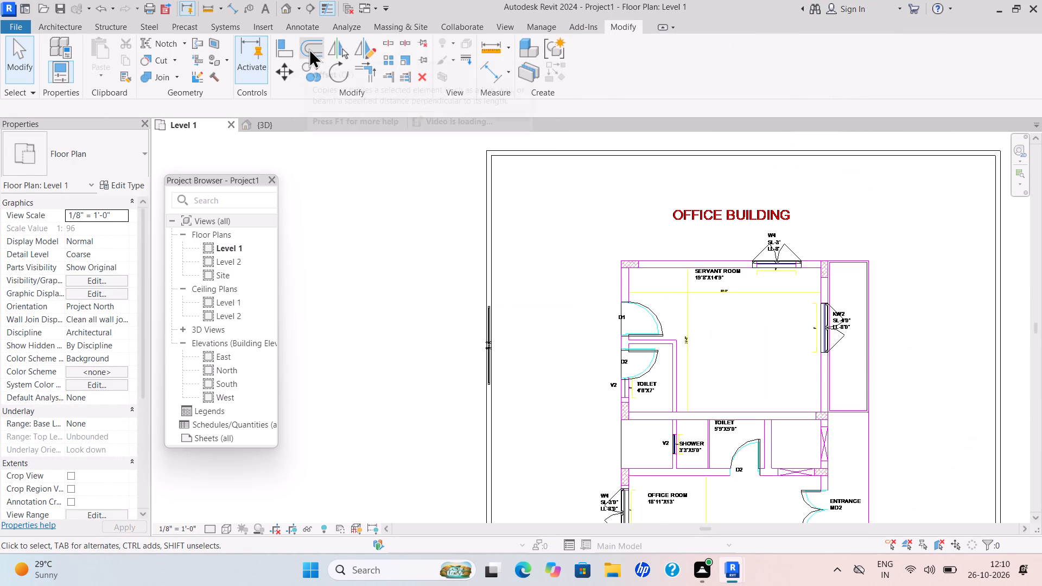
pyautogui.click(386, 37)
pyautogui.scroll(4, 489, 348)
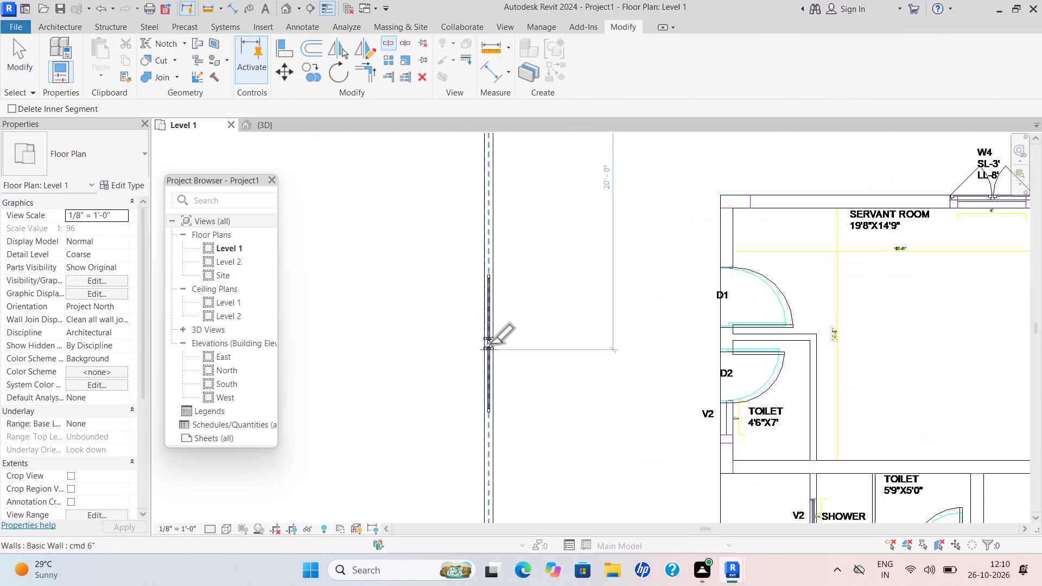
pyautogui.click(491, 340)
pyautogui.press('Escape')
pyautogui.press('Escape')
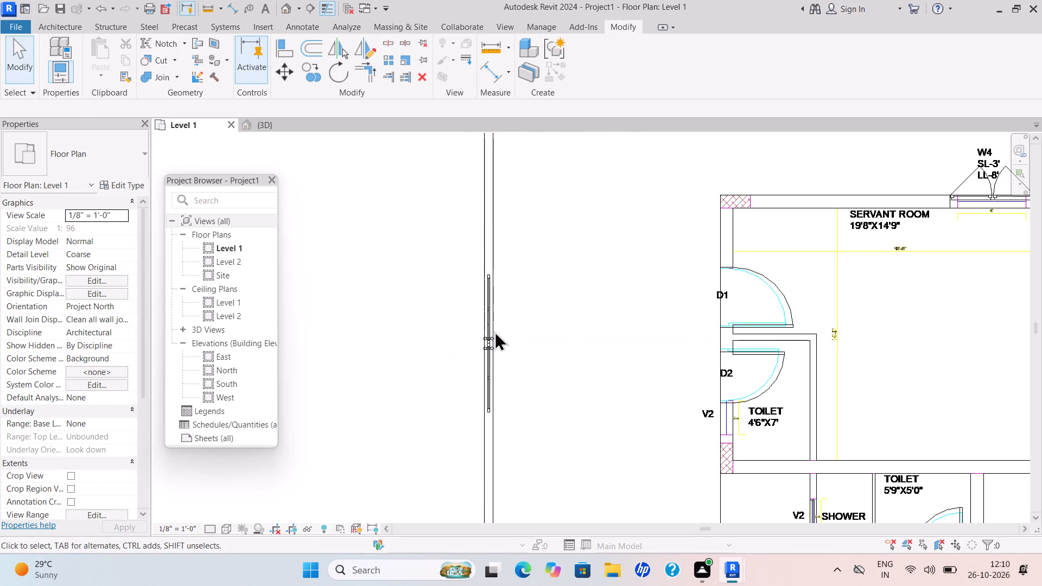
pyautogui.press('Escape')
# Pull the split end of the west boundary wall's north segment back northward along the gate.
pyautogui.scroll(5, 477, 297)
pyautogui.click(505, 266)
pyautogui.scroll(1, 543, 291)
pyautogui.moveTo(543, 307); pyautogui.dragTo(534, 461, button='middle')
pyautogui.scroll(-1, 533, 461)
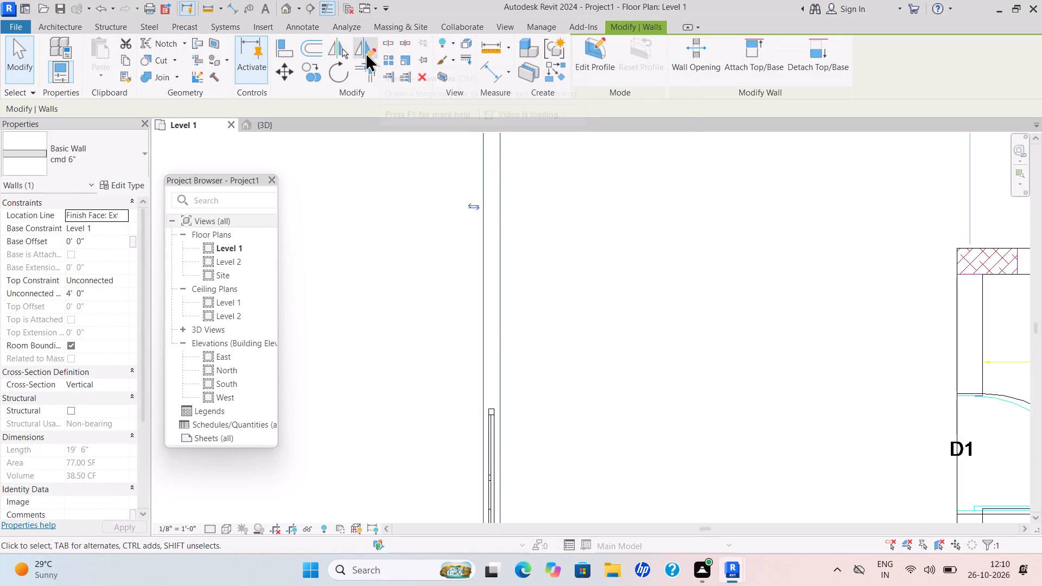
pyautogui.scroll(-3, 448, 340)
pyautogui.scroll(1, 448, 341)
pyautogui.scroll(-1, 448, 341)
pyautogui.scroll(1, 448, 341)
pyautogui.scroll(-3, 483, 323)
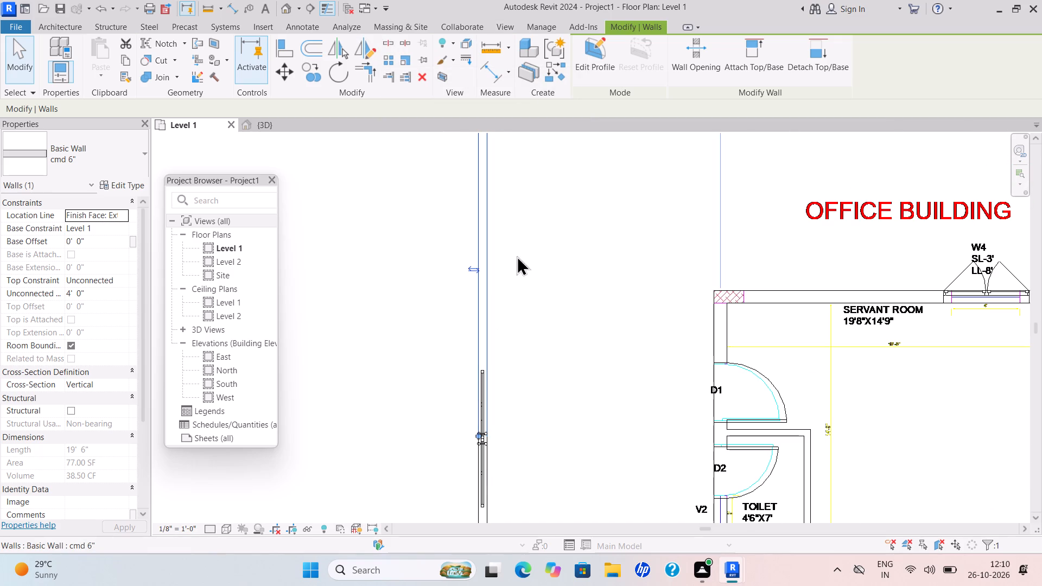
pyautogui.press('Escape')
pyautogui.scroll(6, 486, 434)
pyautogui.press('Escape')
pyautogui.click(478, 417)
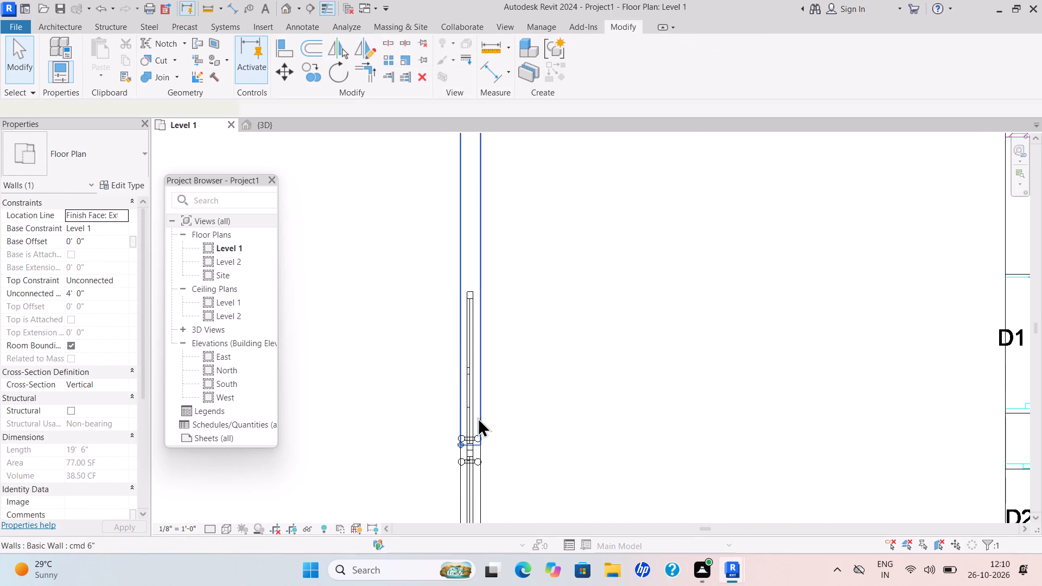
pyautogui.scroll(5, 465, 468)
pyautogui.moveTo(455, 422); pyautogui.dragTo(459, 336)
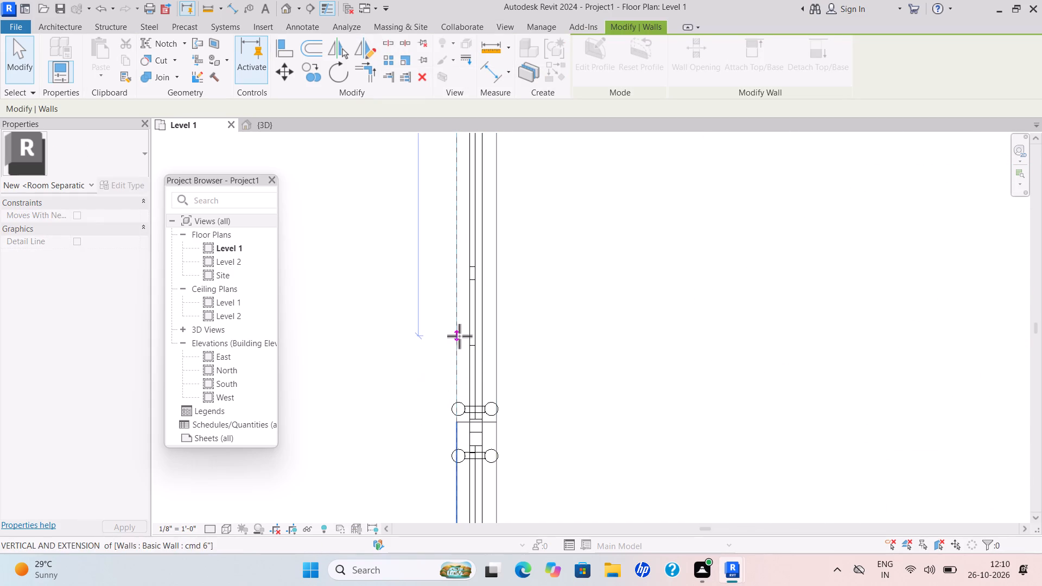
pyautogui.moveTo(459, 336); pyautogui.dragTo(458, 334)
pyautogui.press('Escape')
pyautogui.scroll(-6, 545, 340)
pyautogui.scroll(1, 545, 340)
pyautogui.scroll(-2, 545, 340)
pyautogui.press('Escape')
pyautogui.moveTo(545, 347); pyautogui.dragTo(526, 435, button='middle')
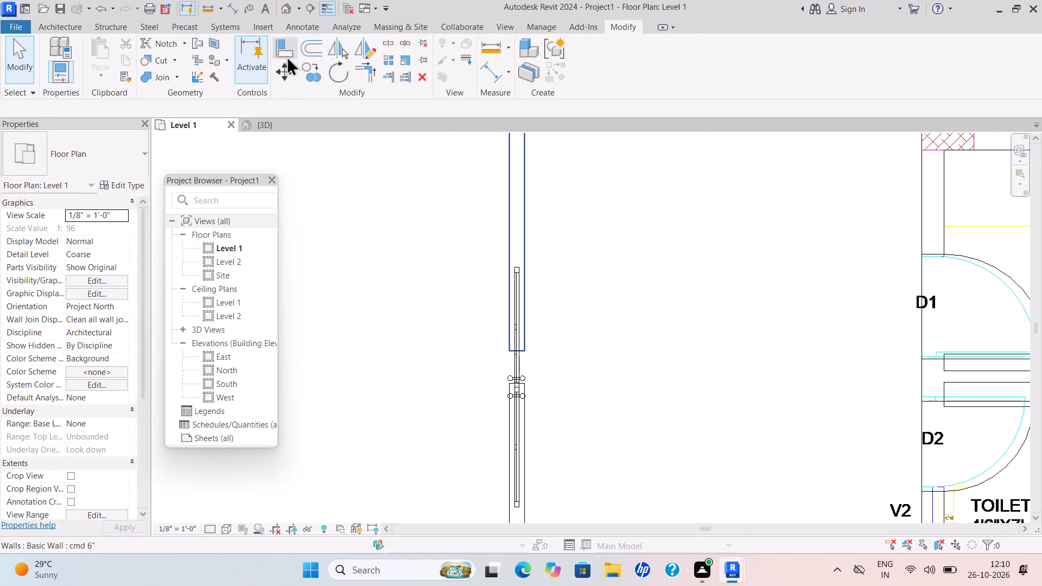
# Align the end of the west boundary wall's north segment with the north end of the gate.
pyautogui.click(275, 54)
pyautogui.scroll(-1, 514, 240)
pyautogui.scroll(4, 497, 267)
pyautogui.scroll(-1, 508, 263)
pyautogui.scroll(6, 508, 263)
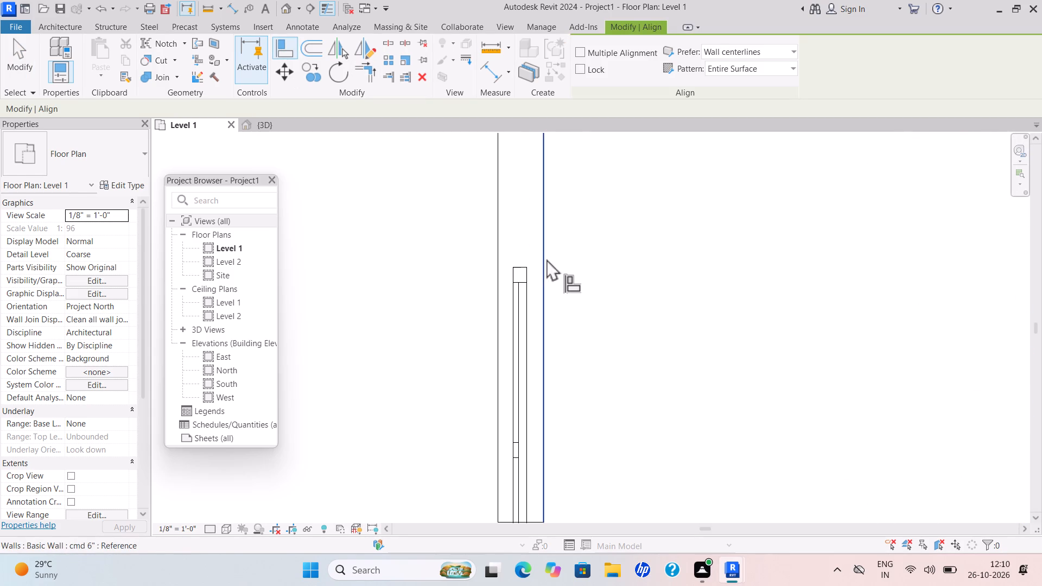
pyautogui.click(285, 50)
pyautogui.scroll(3, 561, 301)
pyautogui.scroll(-1, 568, 288)
pyautogui.scroll(1, 547, 282)
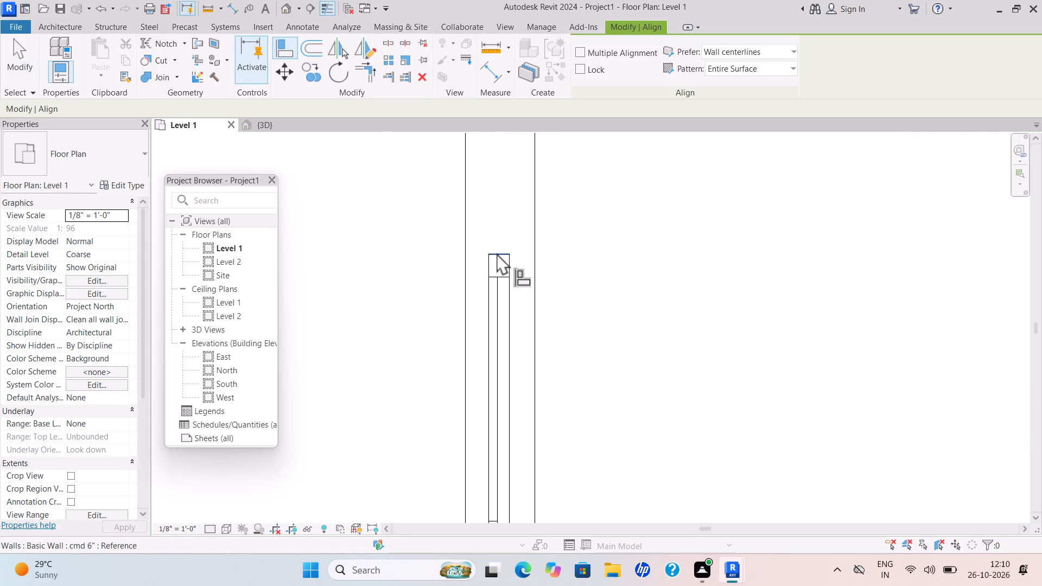
pyautogui.click(497, 253)
pyautogui.scroll(-4, 577, 323)
pyautogui.moveTo(595, 267); pyautogui.dragTo(619, 215, button='middle')
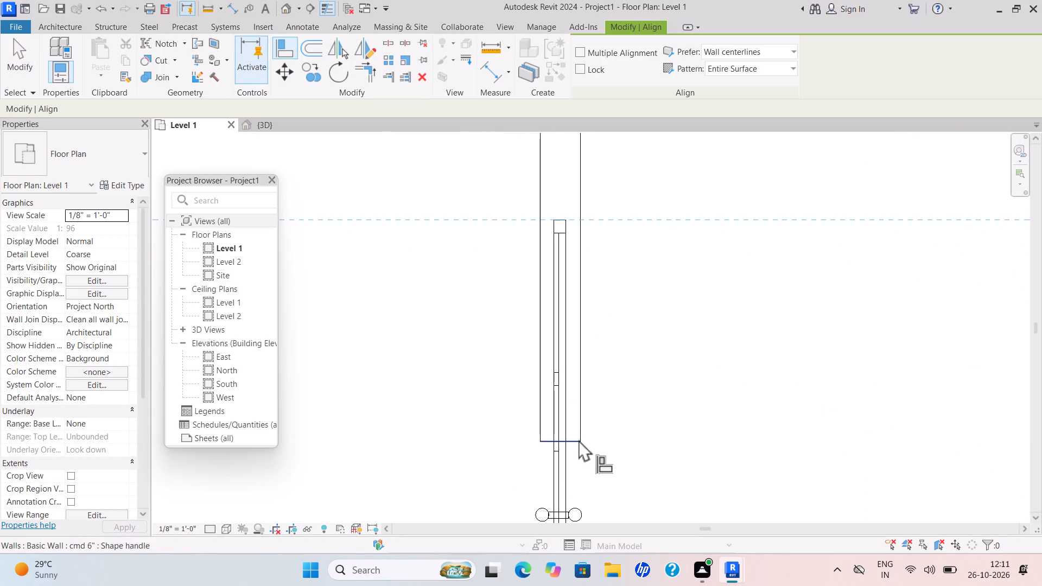
pyautogui.click(579, 439)
pyautogui.scroll(-2, 599, 305)
pyautogui.scroll(1, 599, 305)
pyautogui.scroll(-1, 641, 351)
pyautogui.press('Escape')
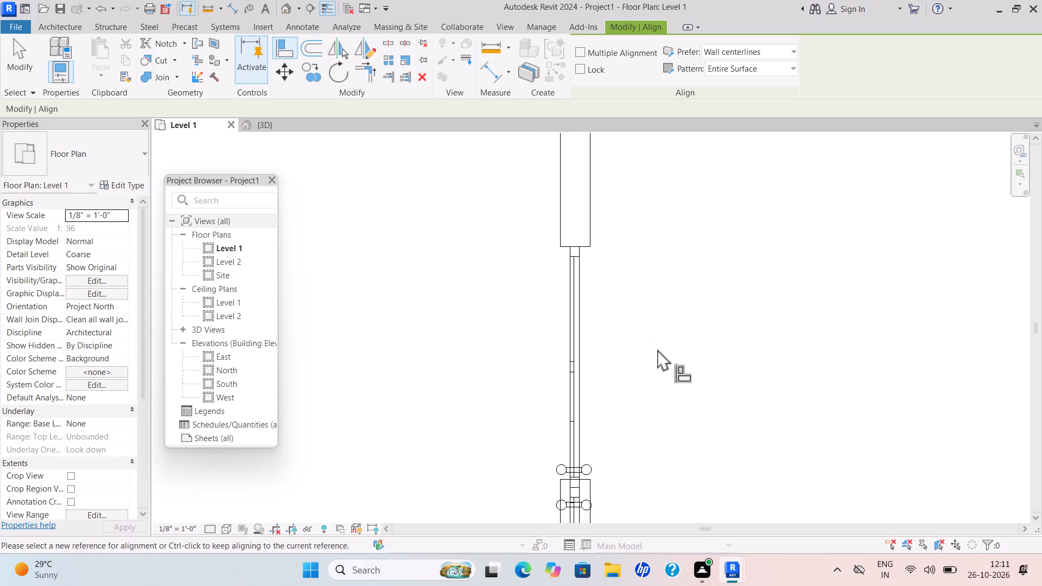
# Align the end of the west boundary wall's south segment with the south end of the gate.
pyautogui.click(288, 48)
pyautogui.moveTo(671, 515); pyautogui.dragTo(658, 316, button='middle')
pyautogui.scroll(-2, 668, 516)
pyautogui.scroll(-1, 586, 256)
pyautogui.scroll(3, 588, 259)
pyautogui.scroll(-1, 594, 292)
pyautogui.scroll(2, 594, 293)
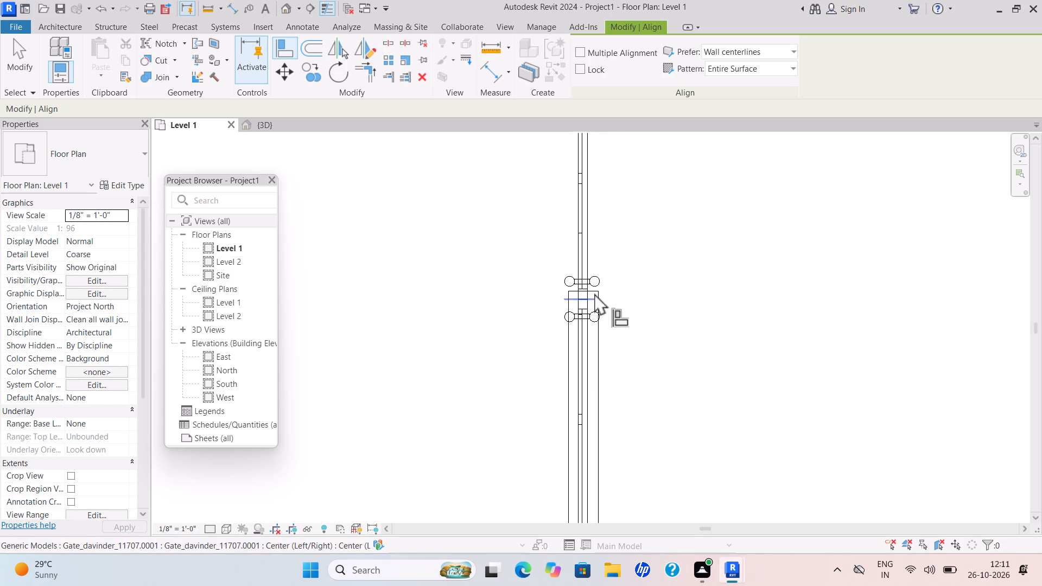
pyautogui.scroll(-3, 581, 340)
pyautogui.moveTo(586, 341); pyautogui.dragTo(634, 215, button='middle')
pyautogui.scroll(-1, 641, 375)
pyautogui.scroll(4, 641, 373)
pyautogui.scroll(-1, 621, 376)
pyautogui.scroll(3, 620, 376)
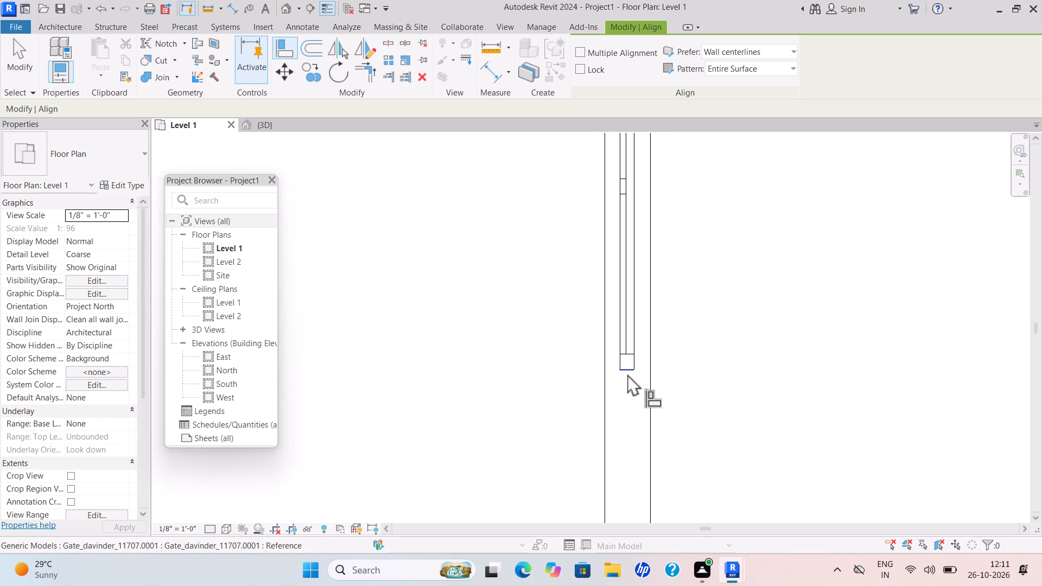
pyautogui.click(627, 374)
pyautogui.scroll(-5, 741, 277)
pyautogui.moveTo(744, 282); pyautogui.dragTo(715, 415, button='middle')
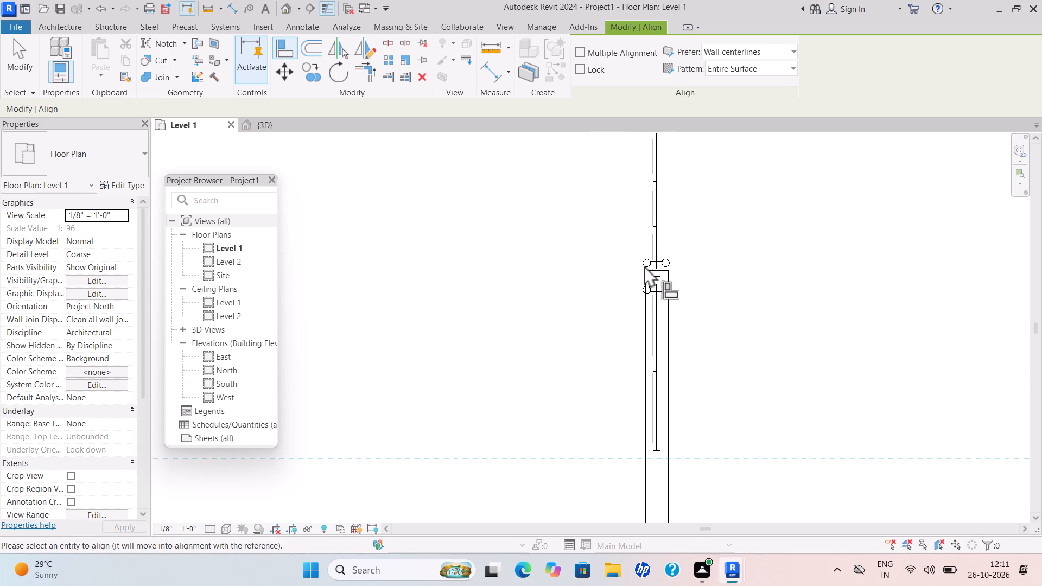
pyautogui.scroll(1, 658, 276)
pyautogui.scroll(-1, 658, 276)
pyautogui.scroll(9, 659, 275)
pyautogui.click(668, 271)
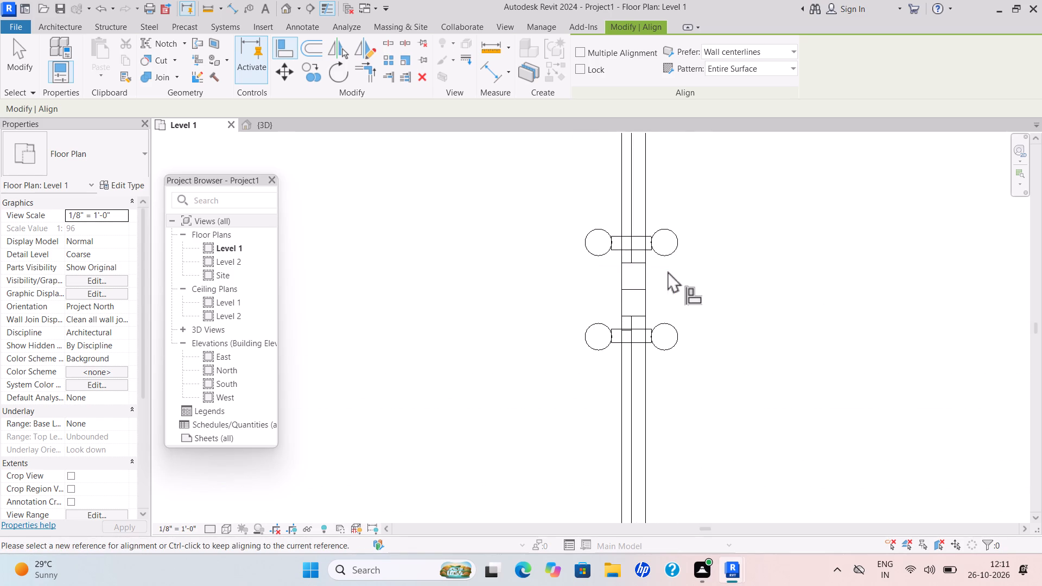
pyautogui.scroll(-6, 735, 274)
pyautogui.scroll(1, 736, 278)
pyautogui.scroll(-1, 735, 278)
pyautogui.press('Escape')
pyautogui.scroll(-4, 698, 329)
pyautogui.scroll(1, 698, 329)
pyautogui.scroll(-1, 698, 329)
pyautogui.scroll(-2, 641, 399)
pyautogui.scroll(1, 641, 399)
pyautogui.scroll(-1, 641, 399)
pyautogui.scroll(1, 641, 399)
pyautogui.scroll(-2, 641, 399)
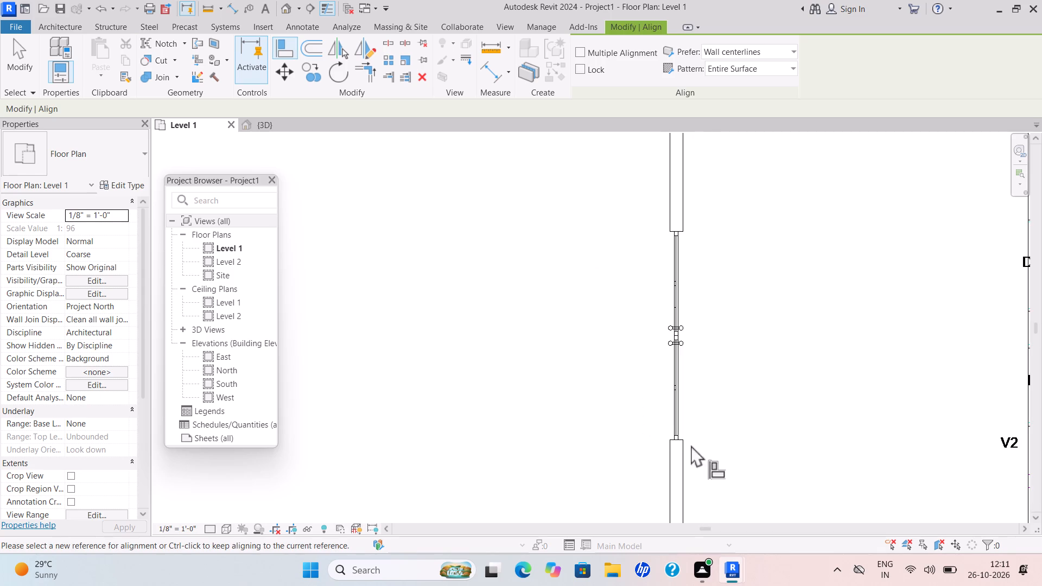
pyautogui.press('Escape')
pyautogui.scroll(3, 691, 445)
pyautogui.scroll(-5, 692, 445)
pyautogui.press('Escape')
# In the 3D view, select the building's floor 6" slab and open its boundary sketch for editing.
pyautogui.click(278, 127)
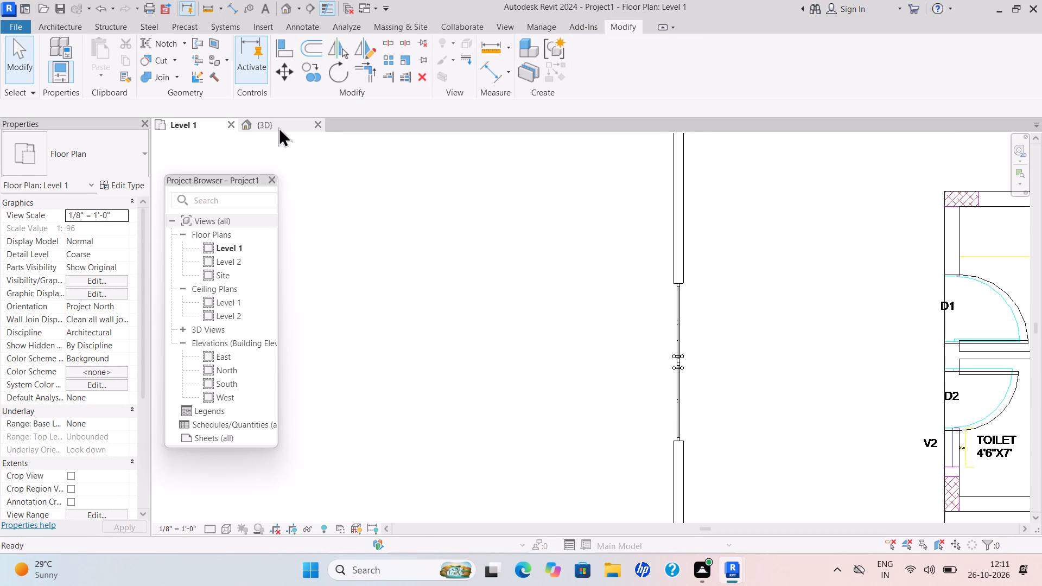
pyautogui.scroll(-2, 777, 355)
pyautogui.scroll(1, 773, 357)
pyautogui.scroll(-1, 772, 358)
pyautogui.press('Escape')
pyautogui.scroll(3, 784, 407)
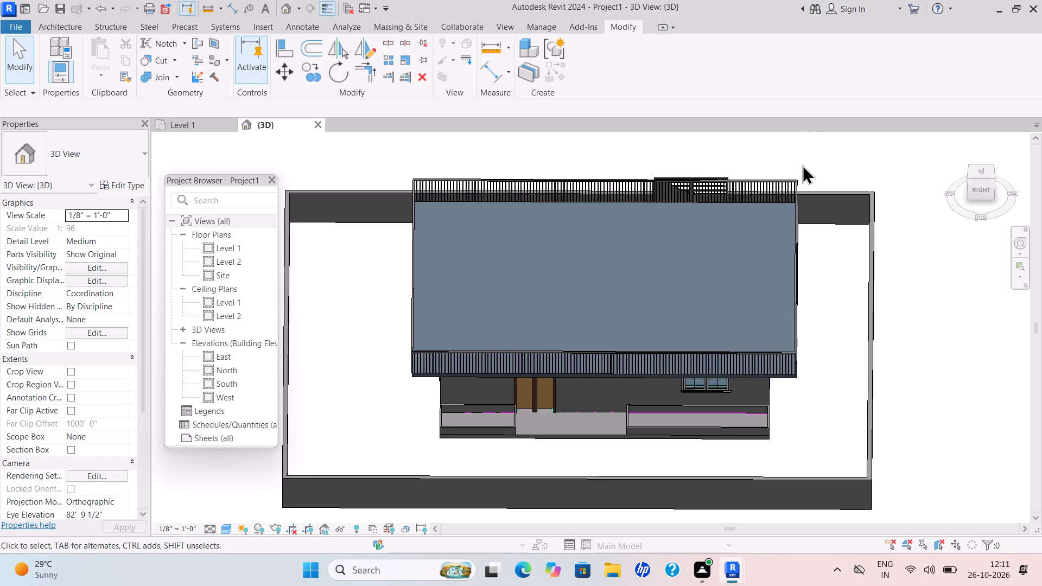
pyautogui.scroll(5, 502, 499)
pyautogui.scroll(2, 657, 372)
pyautogui.press('Escape')
pyautogui.click(648, 403)
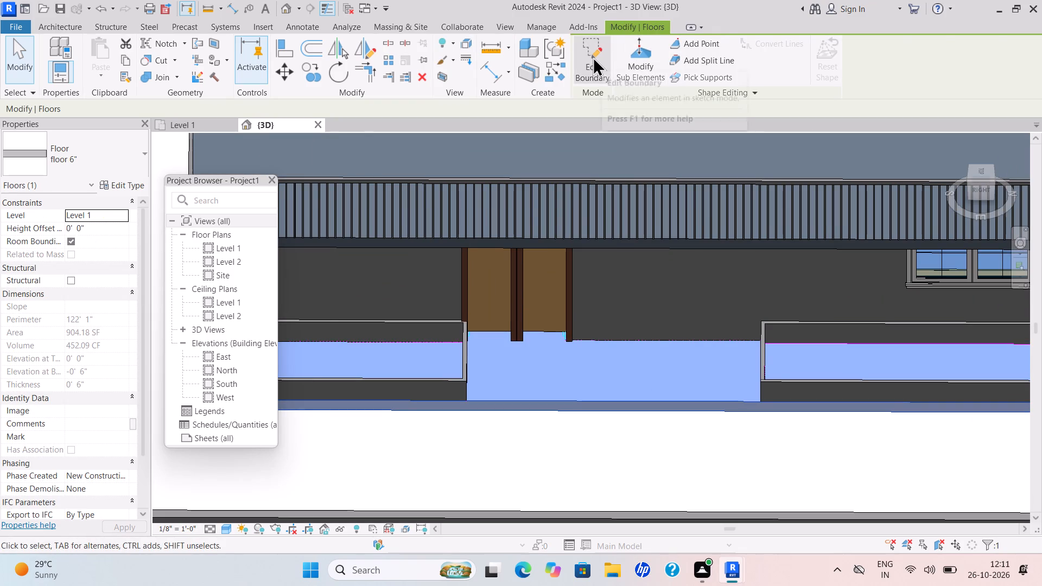
pyautogui.click(593, 56)
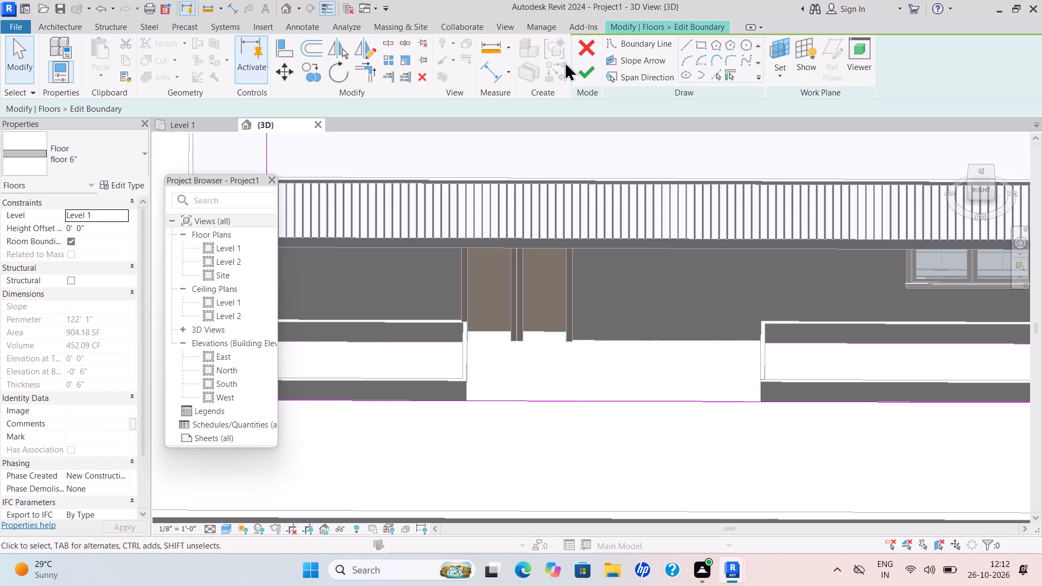
# In the Level 1 plan, move the floor sketch's south edge out to the outer face of the south boundary wall.
pyautogui.scroll(-2, 638, 342)
pyautogui.scroll(1, 639, 349)
pyautogui.scroll(-6, 639, 349)
pyautogui.click(176, 120)
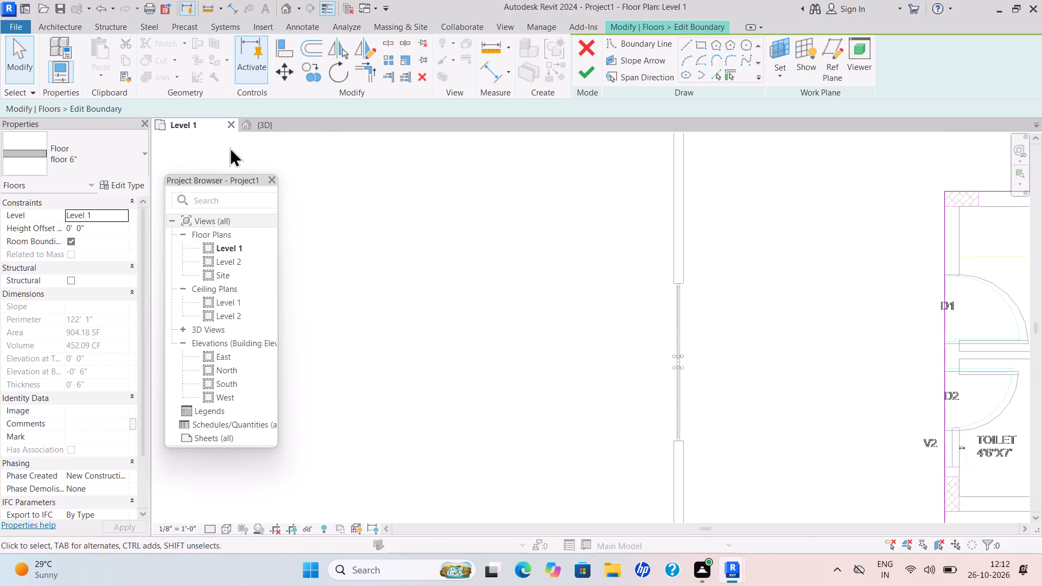
pyautogui.scroll(-2, 816, 313)
pyautogui.scroll(1, 816, 313)
pyautogui.scroll(-4, 816, 313)
pyautogui.moveTo(803, 339); pyautogui.dragTo(513, 194, button='middle')
pyautogui.scroll(-1, 747, 326)
pyautogui.scroll(2, 759, 420)
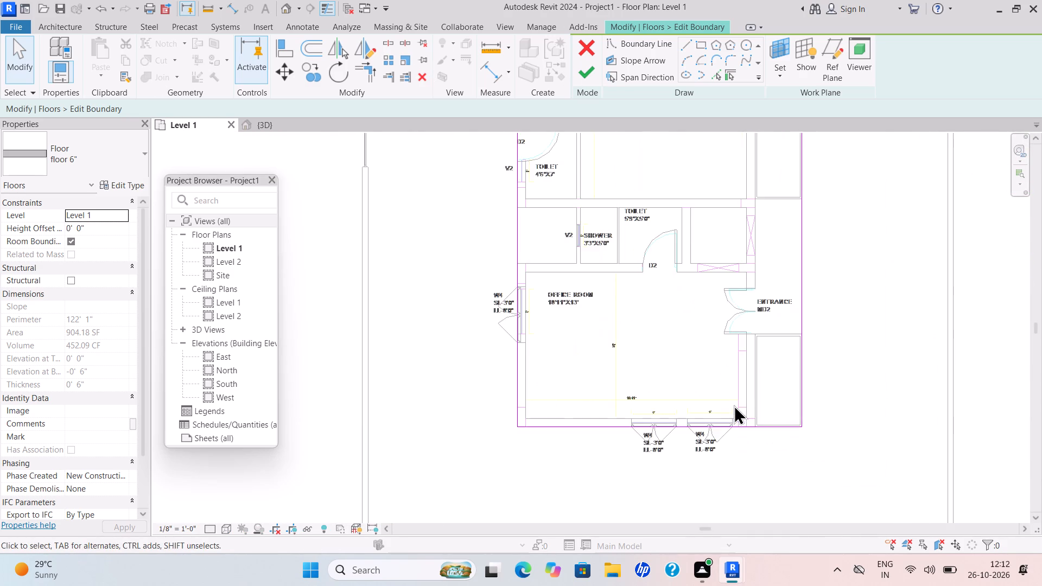
pyautogui.scroll(4, 687, 512)
pyautogui.moveTo(694, 483); pyautogui.dragTo(659, 335, button='middle')
pyautogui.scroll(1, 657, 330)
pyautogui.scroll(-1, 648, 221)
pyautogui.scroll(1, 649, 223)
pyautogui.scroll(-3, 649, 223)
pyautogui.scroll(1, 650, 223)
pyautogui.scroll(-1, 650, 223)
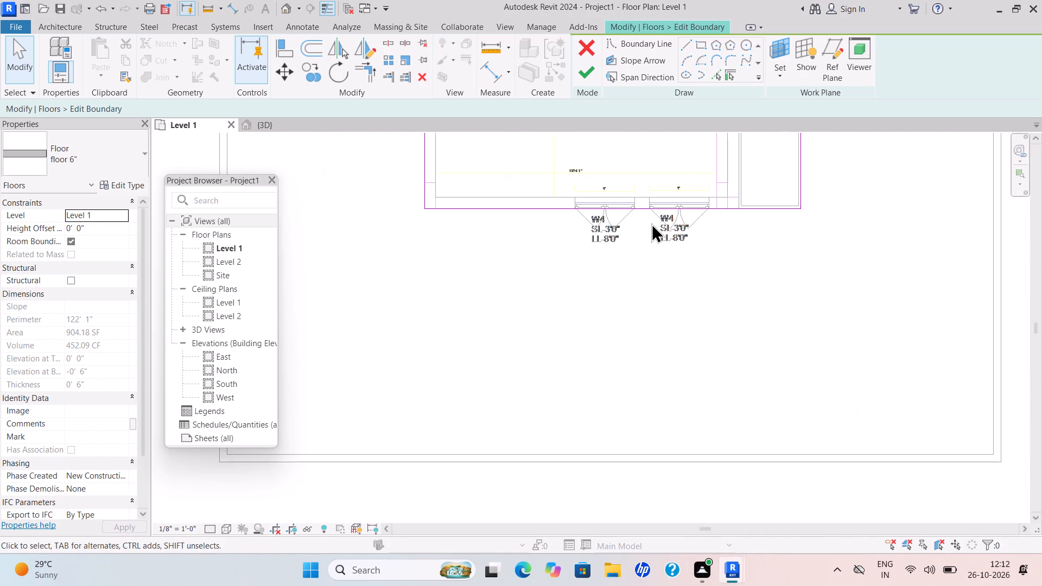
pyautogui.moveTo(655, 235); pyautogui.dragTo(660, 347, button='middle')
pyautogui.scroll(-1, 660, 347)
pyautogui.moveTo(666, 276); pyautogui.dragTo(645, 369, button='middle')
pyautogui.scroll(-1, 645, 369)
pyautogui.scroll(-1, 562, 382)
pyautogui.scroll(1, 562, 383)
pyautogui.scroll(-2, 562, 383)
pyautogui.scroll(1, 562, 384)
pyautogui.scroll(-3, 562, 384)
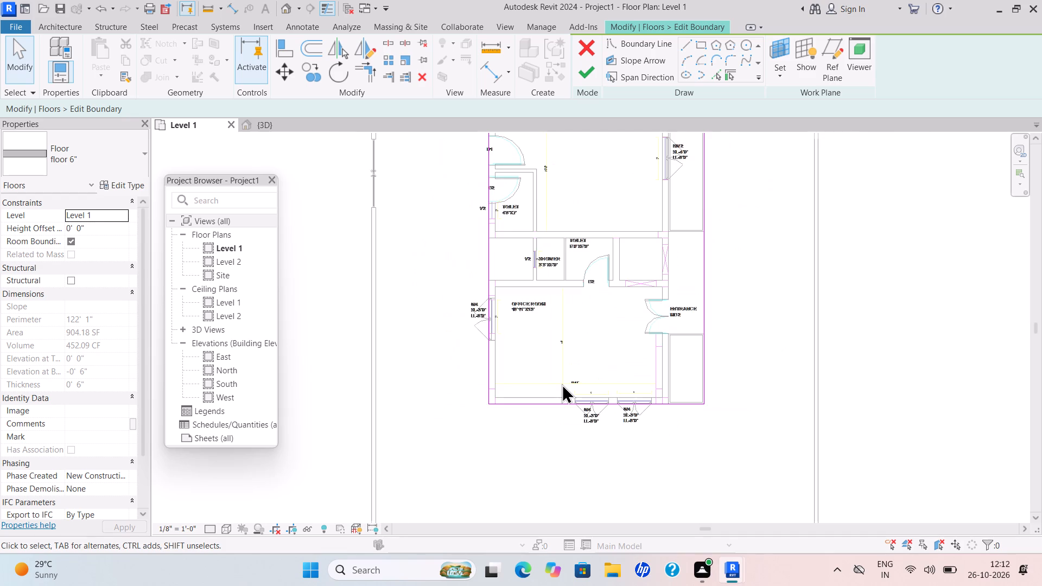
pyautogui.scroll(-4, 562, 384)
pyautogui.moveTo(560, 376); pyautogui.dragTo(545, 332, button='middle')
pyautogui.scroll(3, 545, 330)
pyautogui.scroll(-1, 570, 364)
pyautogui.scroll(3, 570, 364)
pyautogui.scroll(-1, 579, 340)
pyautogui.scroll(5, 579, 340)
pyautogui.scroll(-1, 579, 340)
pyautogui.scroll(1, 579, 340)
pyautogui.scroll(2, 580, 421)
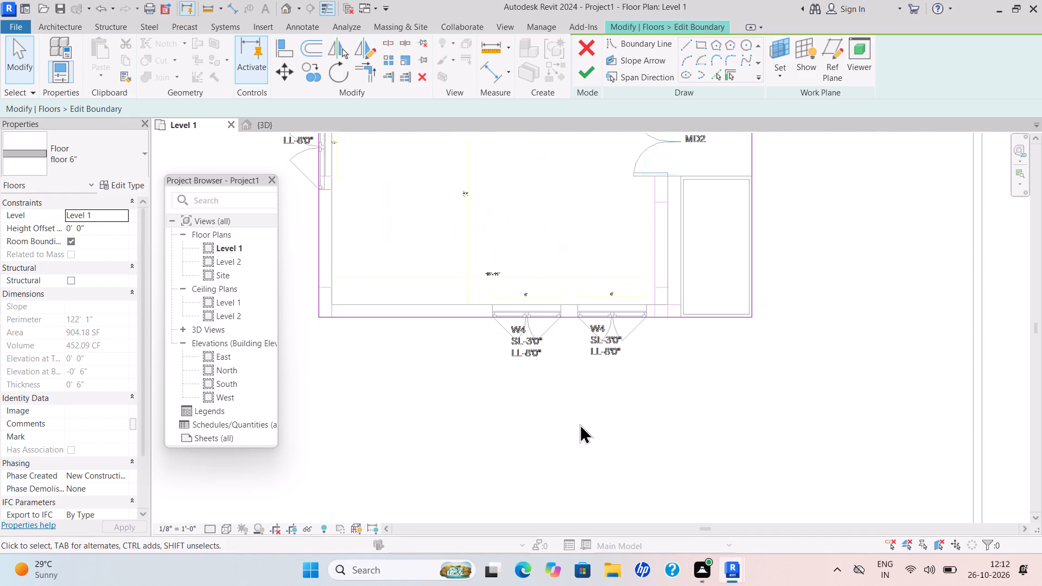
pyautogui.scroll(4, 580, 424)
pyautogui.scroll(-1, 583, 390)
pyautogui.scroll(1, 583, 390)
pyautogui.scroll(-5, 583, 390)
pyautogui.scroll(1, 577, 345)
pyautogui.scroll(-5, 577, 345)
pyautogui.moveTo(581, 345); pyautogui.dragTo(587, 334, button='middle')
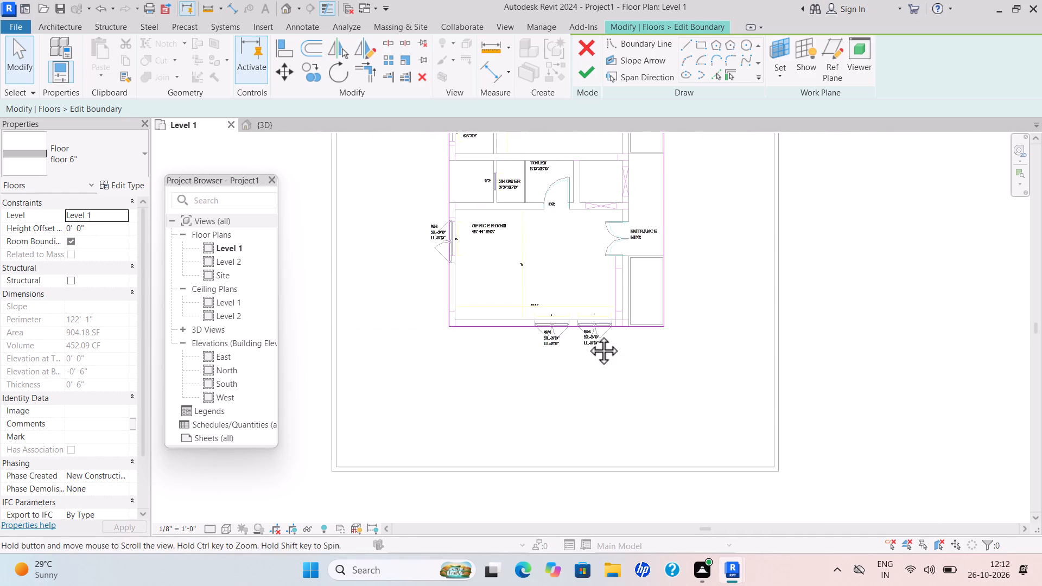
pyautogui.moveTo(587, 334); pyautogui.dragTo(595, 286, button='middle')
pyautogui.scroll(4, 583, 276)
pyautogui.moveTo(579, 258); pyautogui.dragTo(643, 528)
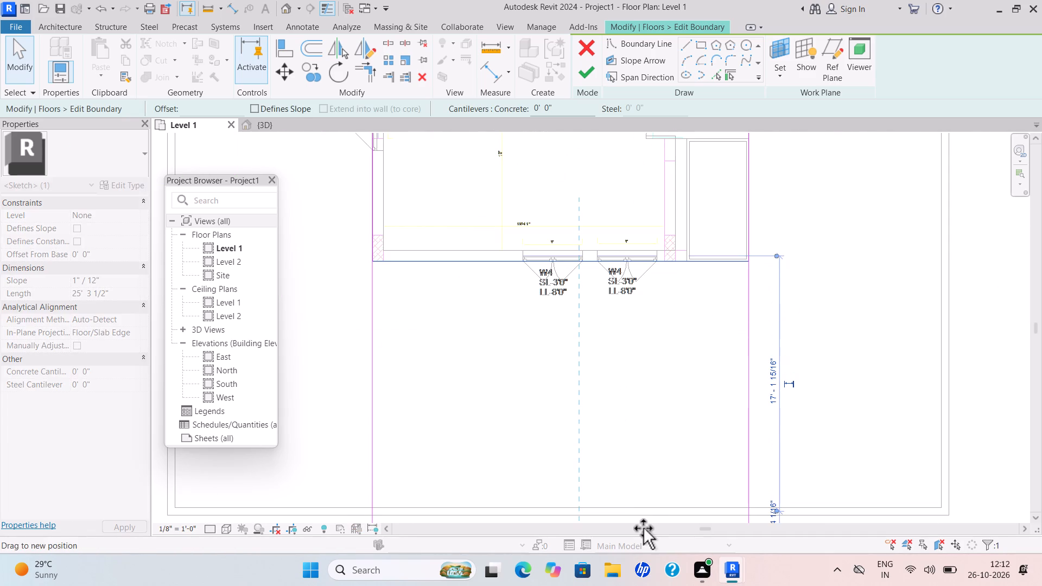
pyautogui.moveTo(643, 528); pyautogui.dragTo(658, 510)
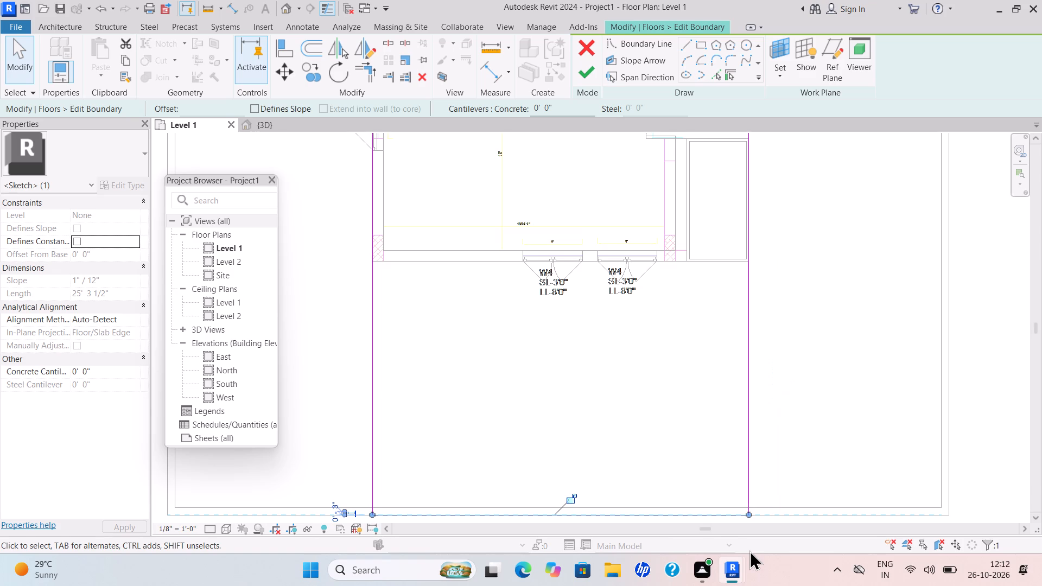
# Move the floor sketch's east edge out to the outer face of the east boundary wall.
pyautogui.scroll(-2, 855, 362)
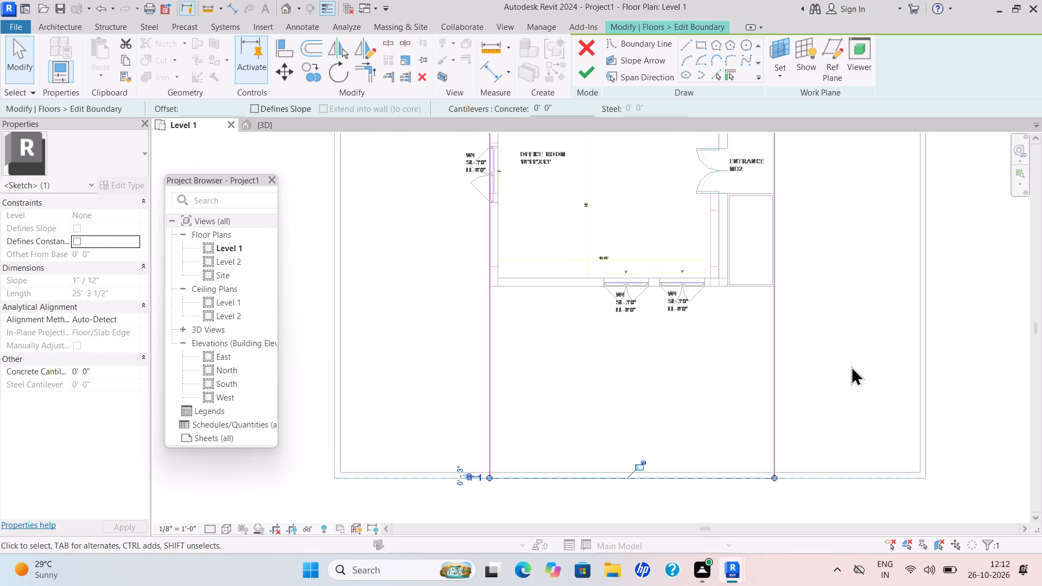
pyautogui.scroll(2, 781, 345)
pyautogui.moveTo(769, 351); pyautogui.dragTo(952, 354)
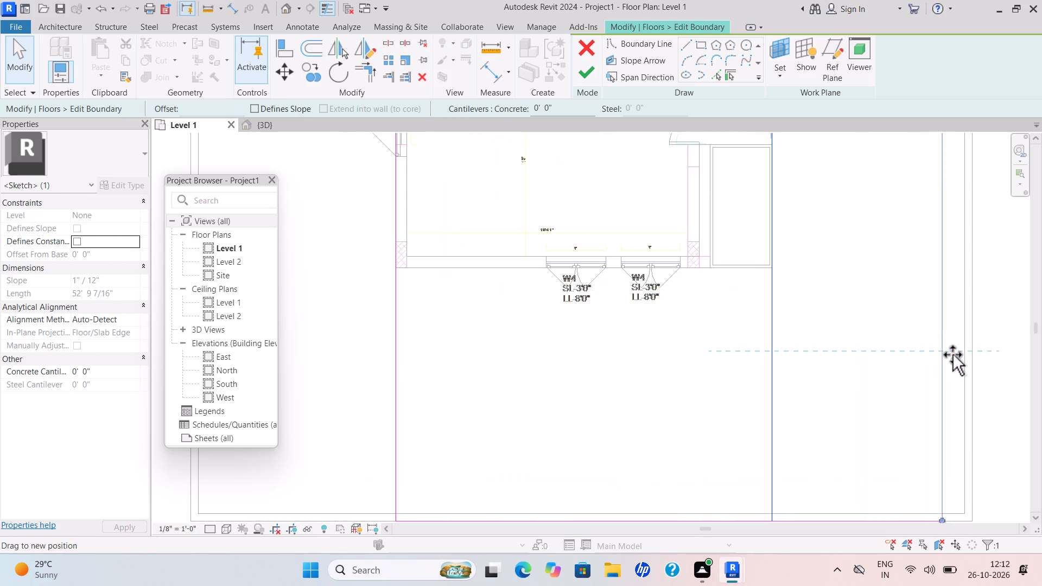
pyautogui.moveTo(952, 354); pyautogui.dragTo(971, 353)
# Move the floor sketch's west edge out to the outer face of the west boundary wall.
pyautogui.scroll(-4, 901, 374)
pyautogui.moveTo(904, 377); pyautogui.dragTo(1024, 348, button='middle')
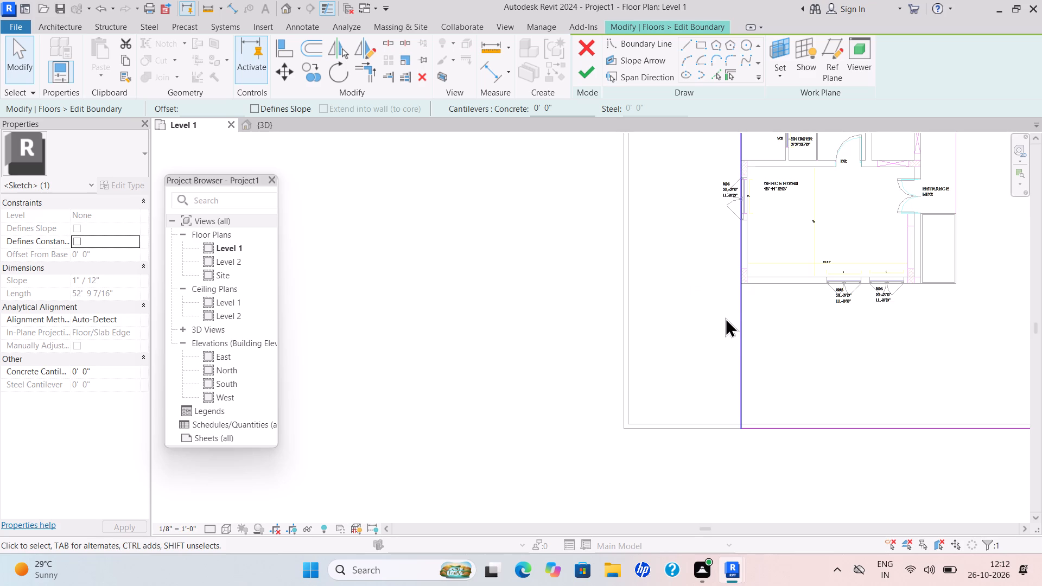
pyautogui.moveTo(741, 320); pyautogui.dragTo(621, 339)
# Move the floor sketch's north edge to the north boundary wall's outer face and finish the boundary edit.
pyautogui.moveTo(710, 336); pyautogui.dragTo(474, 432, button='middle')
pyautogui.scroll(-2, 614, 416)
pyautogui.scroll(1, 529, 432)
pyautogui.scroll(-1, 451, 431)
pyautogui.scroll(1, 768, 286)
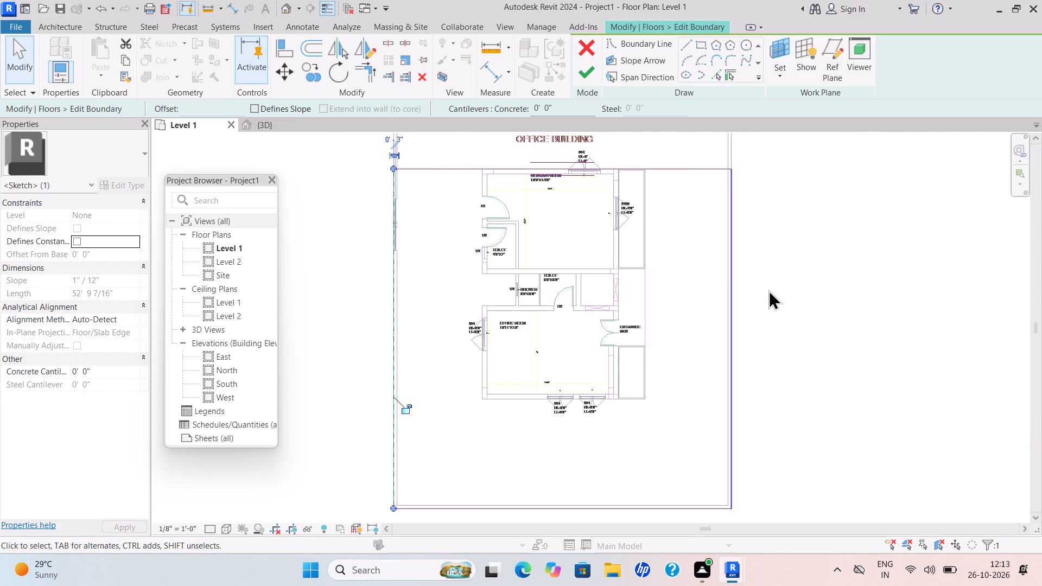
pyautogui.scroll(2, 768, 290)
pyautogui.scroll(-2, 768, 293)
pyautogui.scroll(1, 789, 325)
pyautogui.moveTo(798, 343); pyautogui.dragTo(818, 531, button='middle')
pyautogui.scroll(-4, 804, 392)
pyautogui.scroll(4, 690, 330)
pyautogui.scroll(3, 733, 249)
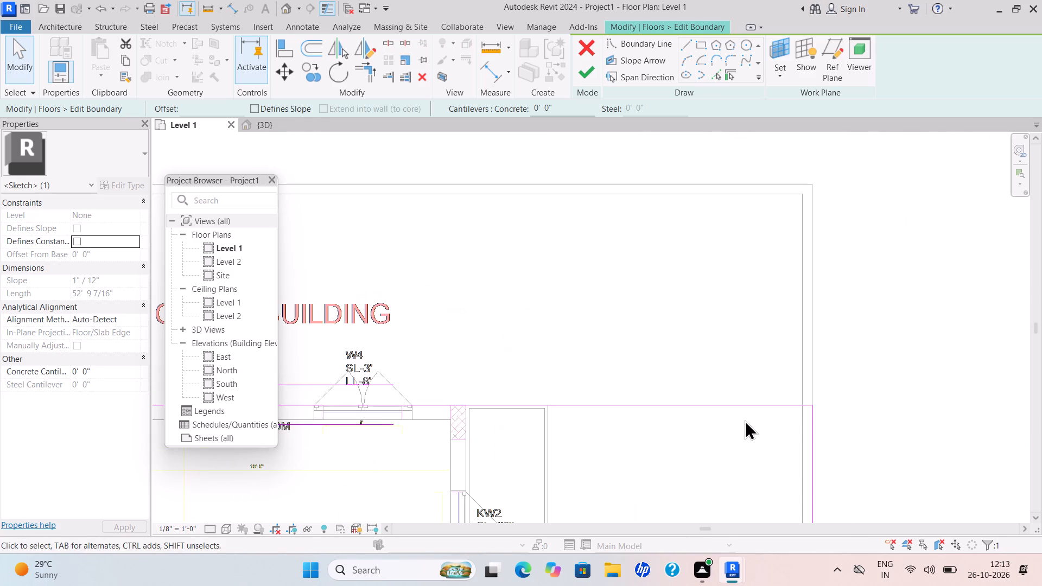
pyautogui.moveTo(752, 404); pyautogui.dragTo(793, 182)
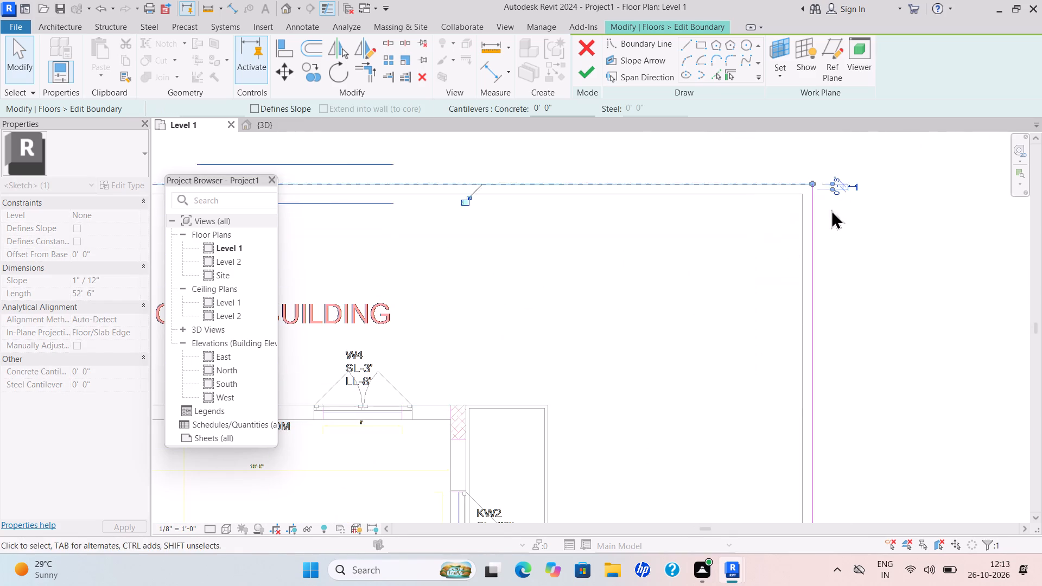
pyautogui.scroll(-9, 831, 216)
pyautogui.click(588, 69)
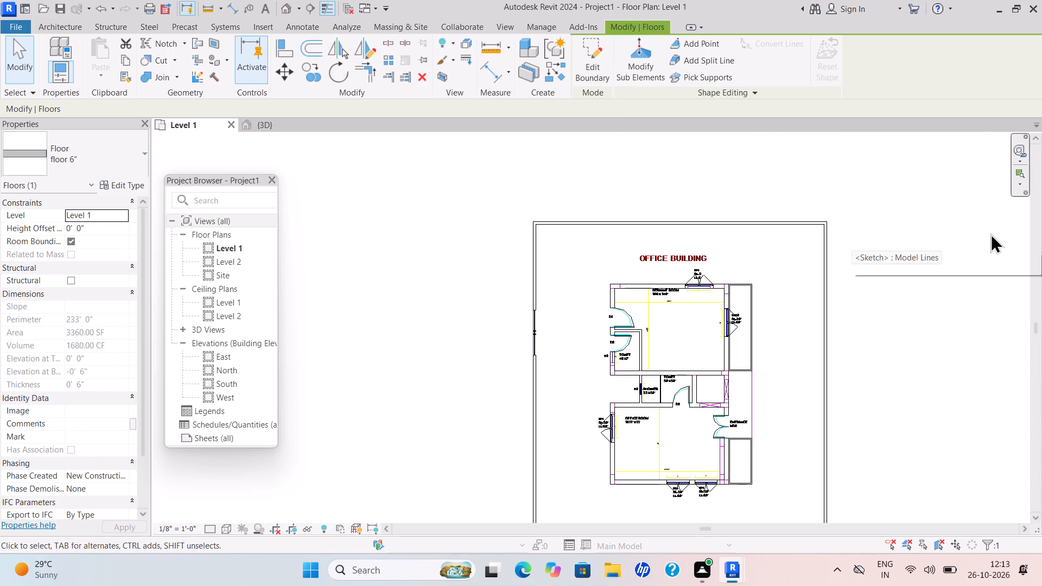
# Examine the extended floor slab inside the boundary walls in the 3D view.
pyautogui.scroll(1, 990, 233)
pyautogui.scroll(-1, 1040, 585)
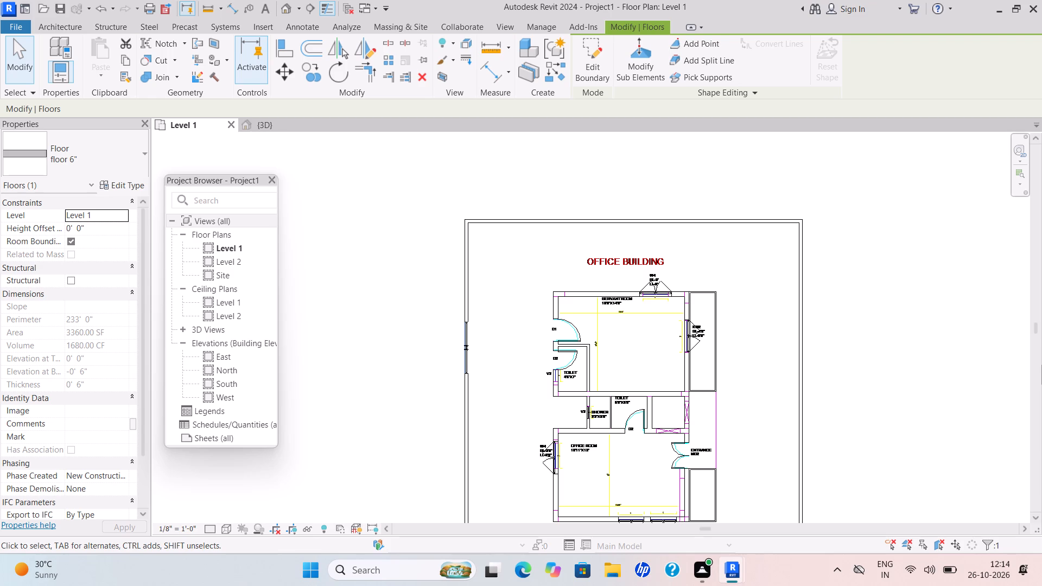
pyautogui.click(282, 123)
pyautogui.scroll(-1, 531, 265)
pyautogui.scroll(1, 535, 272)
pyautogui.scroll(-1, 536, 277)
pyautogui.scroll(1, 536, 277)
pyautogui.scroll(-1, 536, 277)
pyautogui.click(441, 340)
pyautogui.scroll(-6, 450, 346)
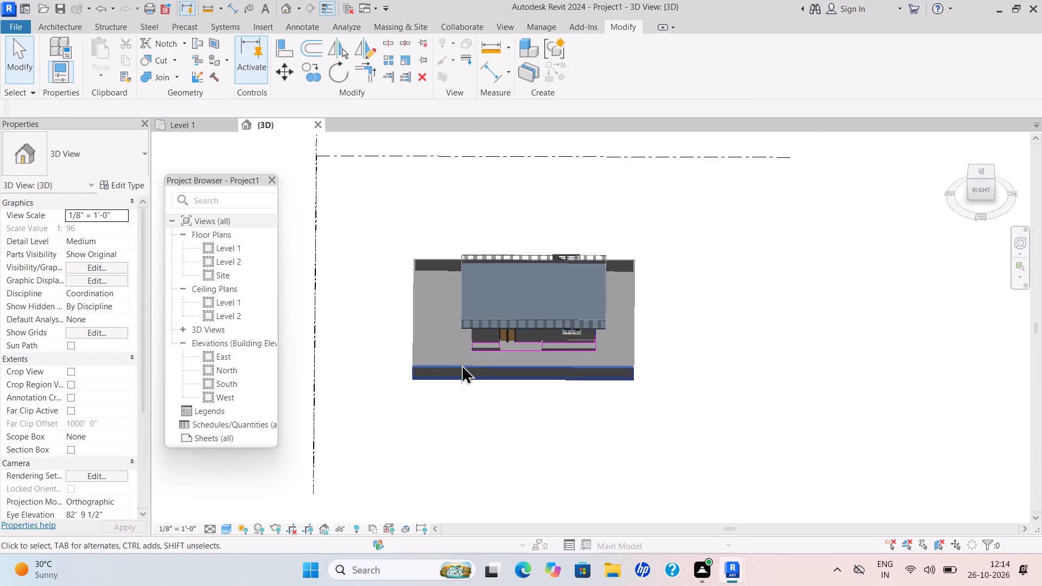
pyautogui.moveTo(471, 370); pyautogui.dragTo(483, 306, button='middle')
pyautogui.scroll(1, 483, 307)
# Start a Grassland - 16" toposolid sketch on Level 1 and set its height offset to -6".
pyautogui.click(397, 26)
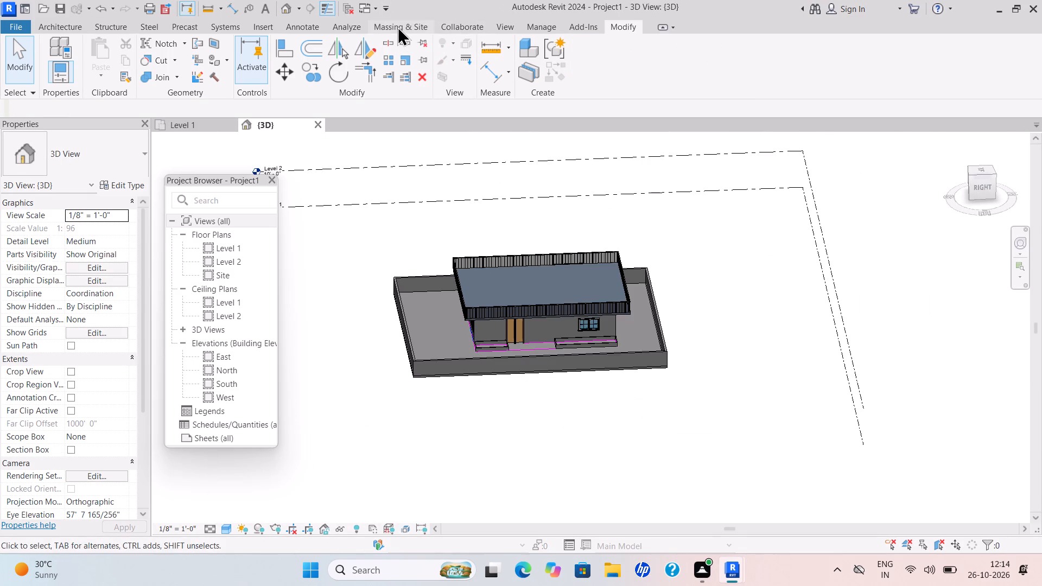
pyautogui.click(366, 75)
pyautogui.click(380, 100)
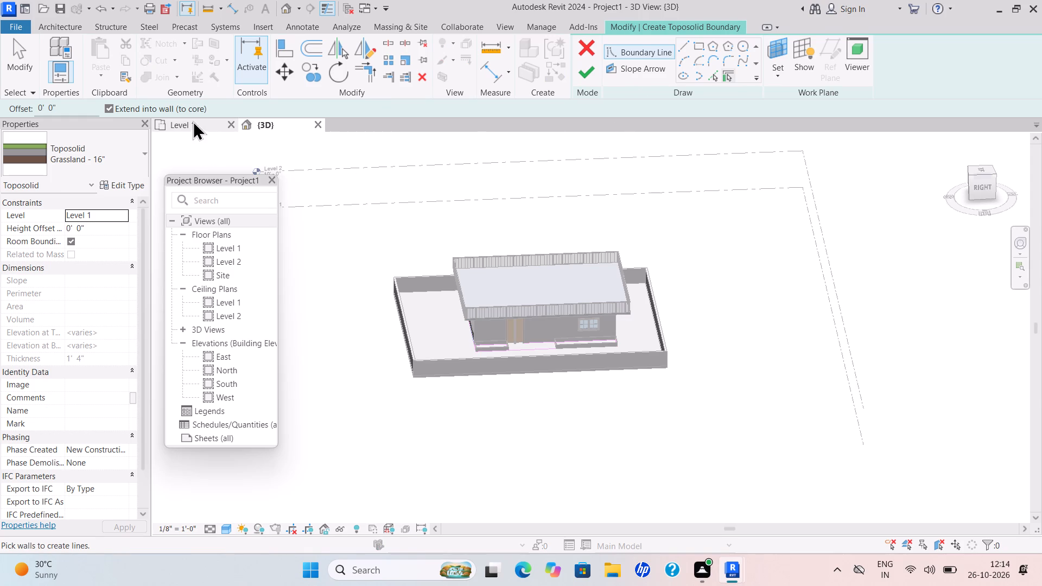
pyautogui.click(193, 120)
pyautogui.click(699, 41)
pyautogui.scroll(-4, 525, 228)
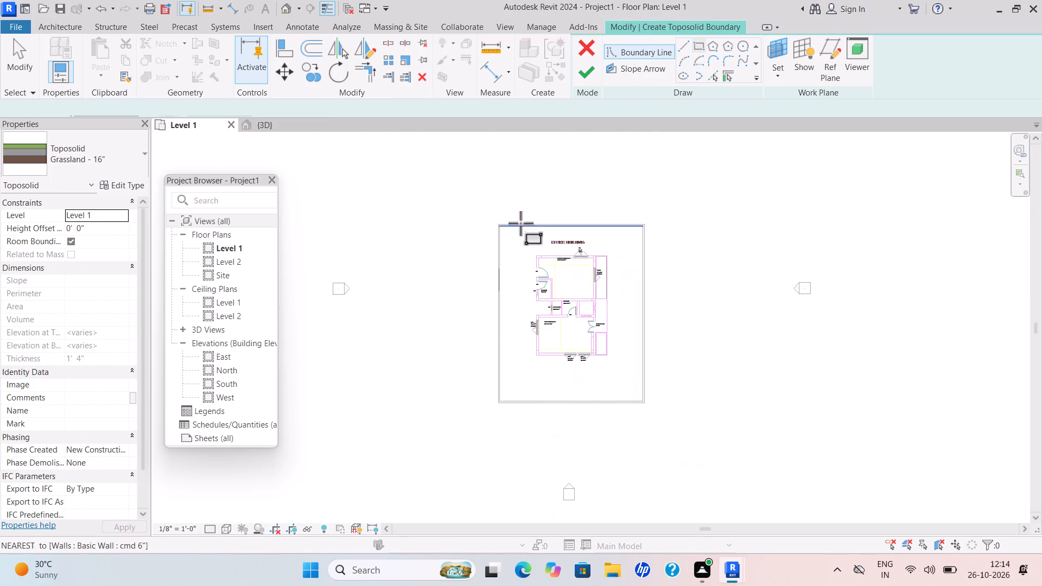
pyautogui.scroll(-7, 520, 223)
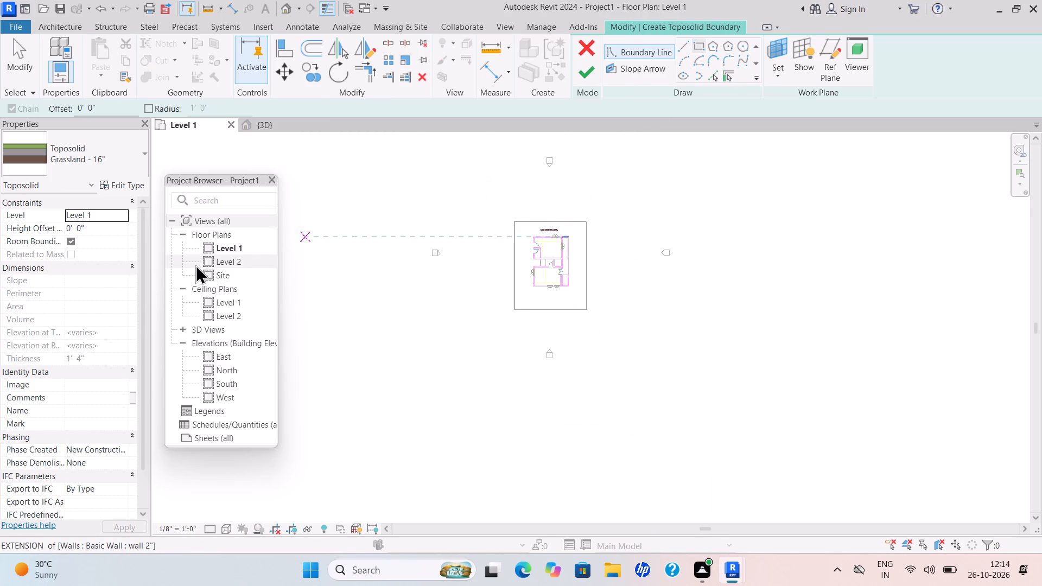
pyautogui.moveTo(94, 230); pyautogui.dragTo(78, 246)
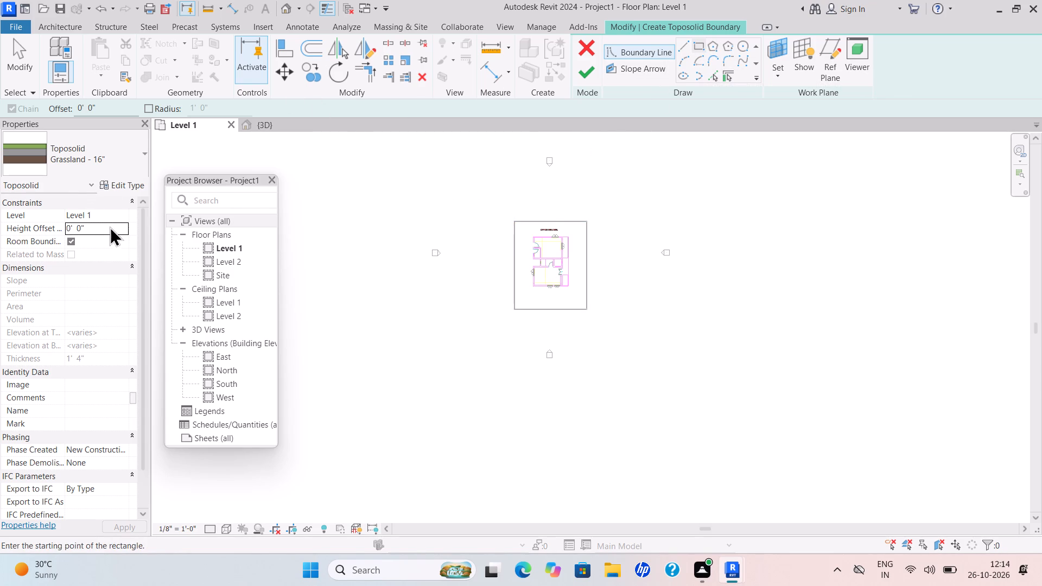
pyautogui.moveTo(100, 228); pyautogui.dragTo(88, 243)
pyautogui.press('BackSpace')
pyautogui.write('-6"')
pyautogui.press('Return')
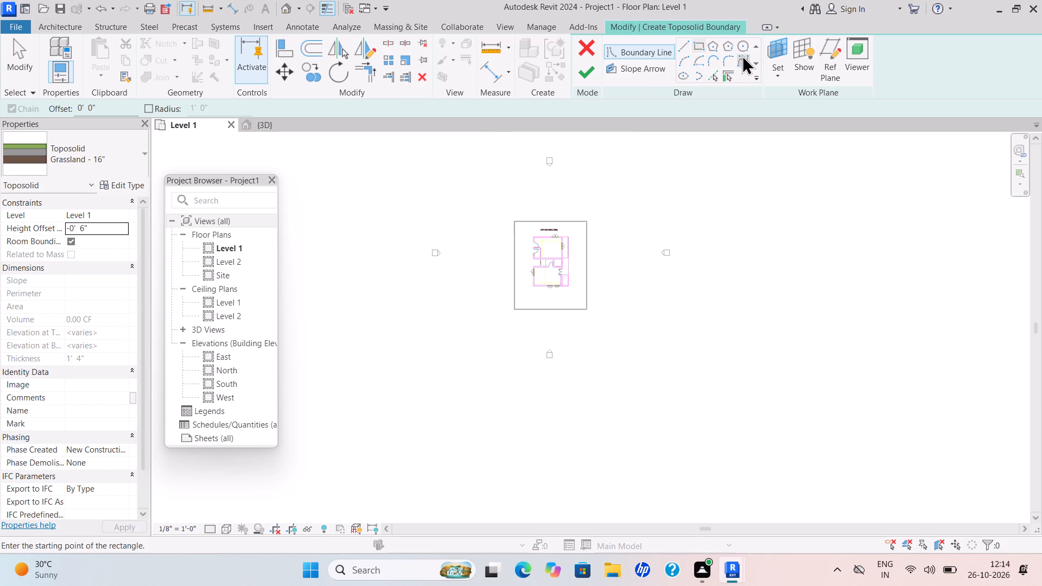
# Sketch a rectangular toposolid boundary about 112' by 128' around the boundary wall and finish the toposolid.
pyautogui.click(699, 48)
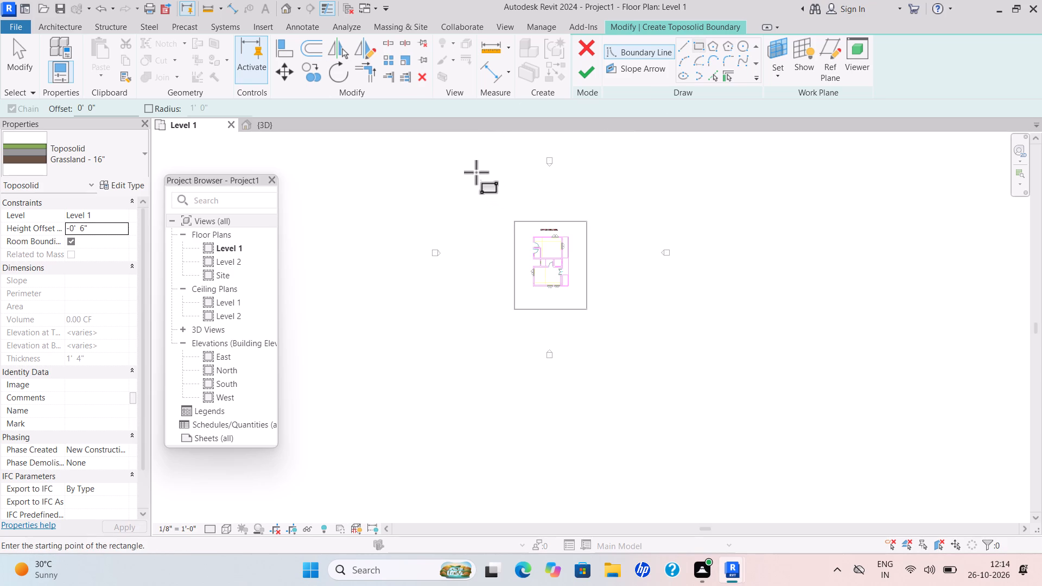
pyautogui.click(476, 172)
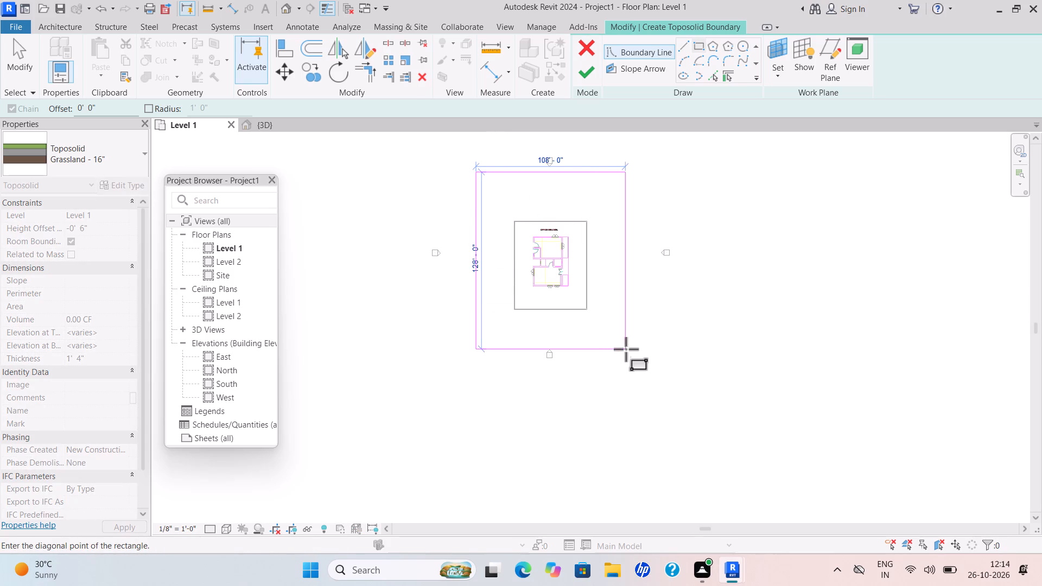
pyautogui.click(630, 349)
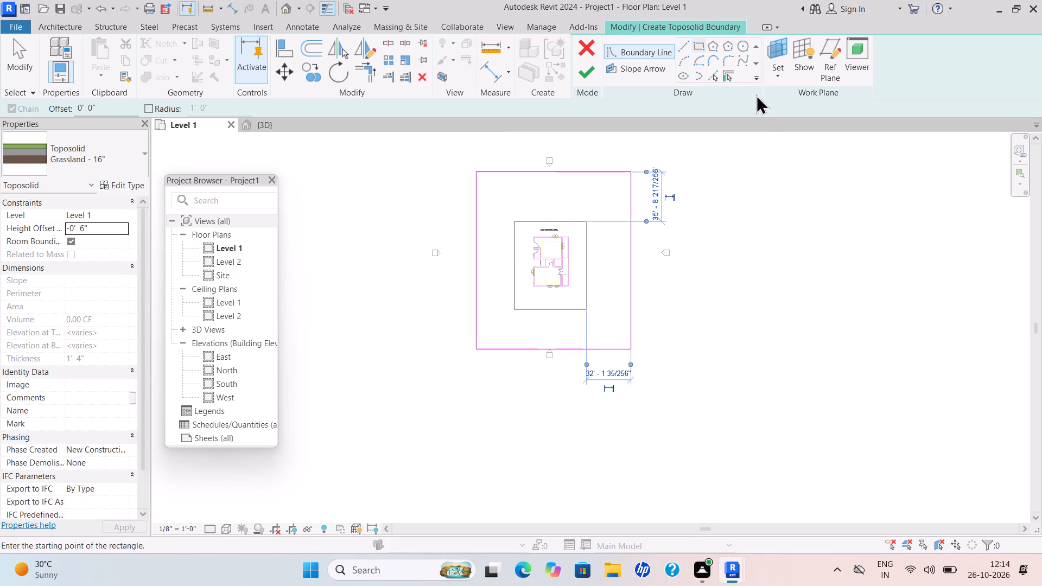
pyautogui.click(587, 72)
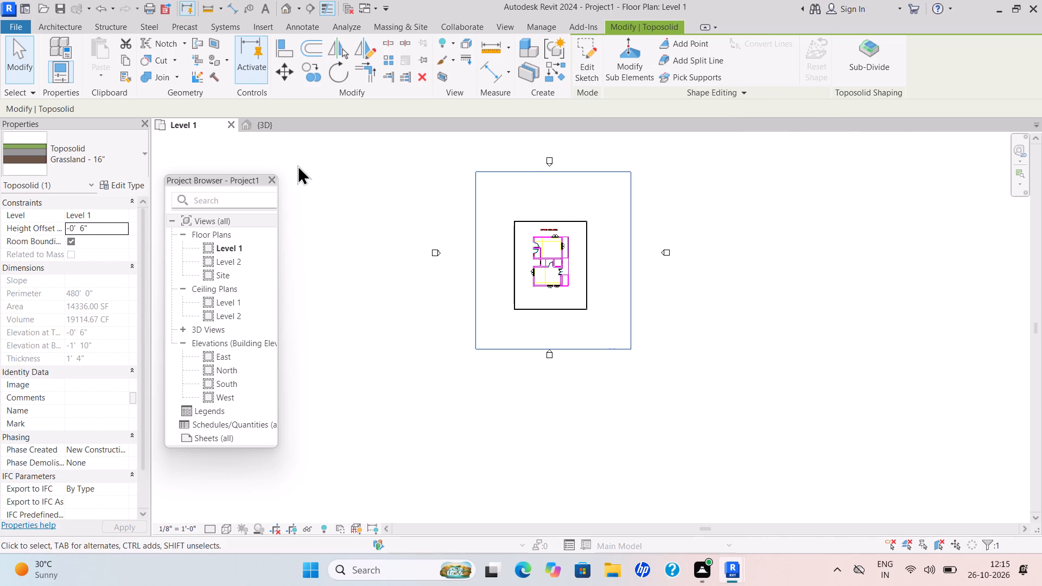
pyautogui.press('Escape')
# Set the 3D view's visual style to Realistic and inspect the building on the new terrain.
pyautogui.click(264, 120)
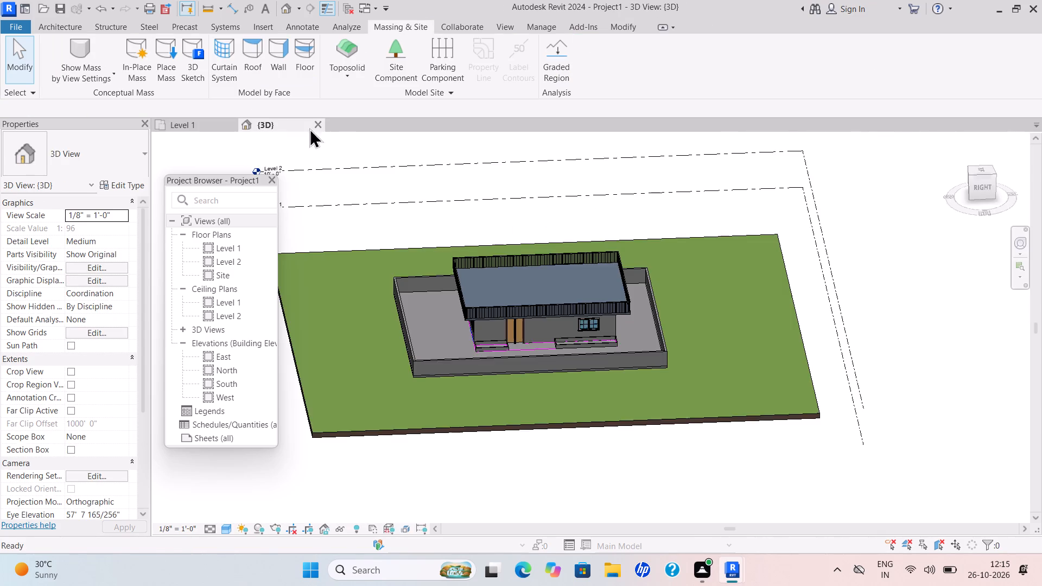
pyautogui.scroll(-4, 520, 210)
pyautogui.press('Escape')
pyautogui.scroll(1, 384, 509)
pyautogui.scroll(3, 285, 537)
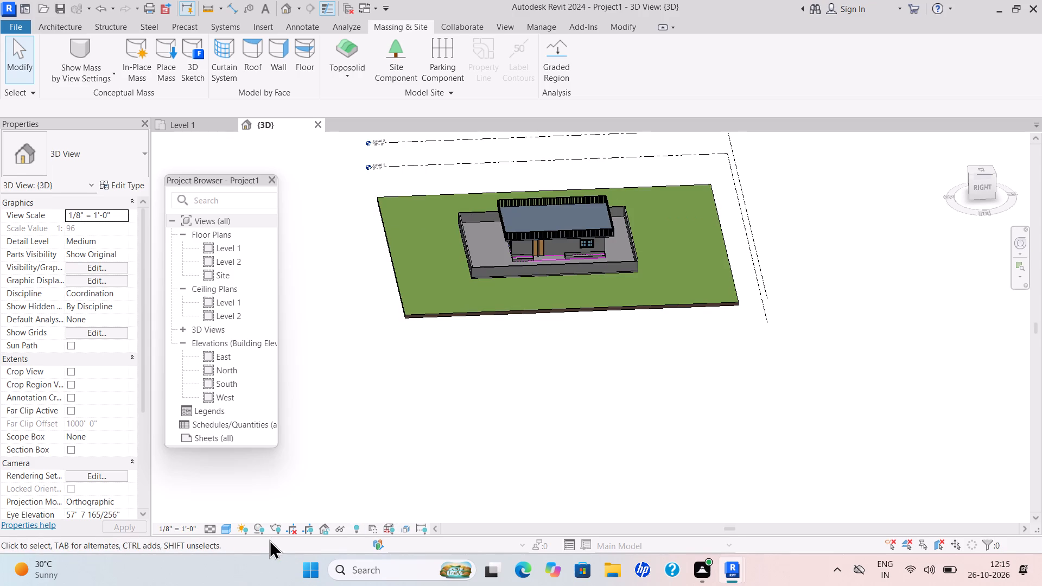
pyautogui.click(231, 524)
pyautogui.click(255, 518)
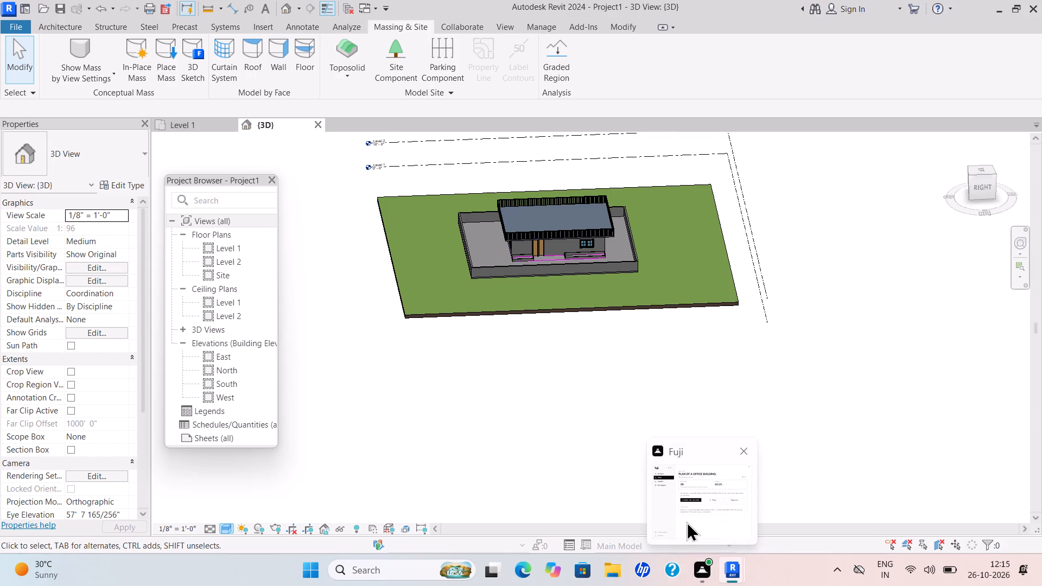
pyautogui.scroll(4, 528, 238)
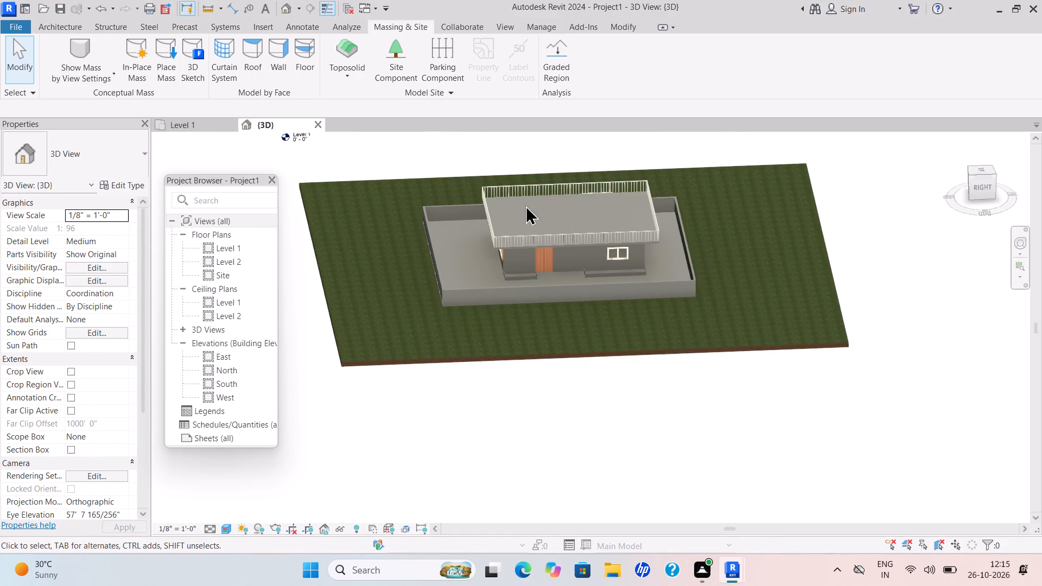
pyautogui.scroll(2, 525, 205)
# Return to the Level 1 floor plan and bring up the massing and site tools.
pyautogui.click(201, 122)
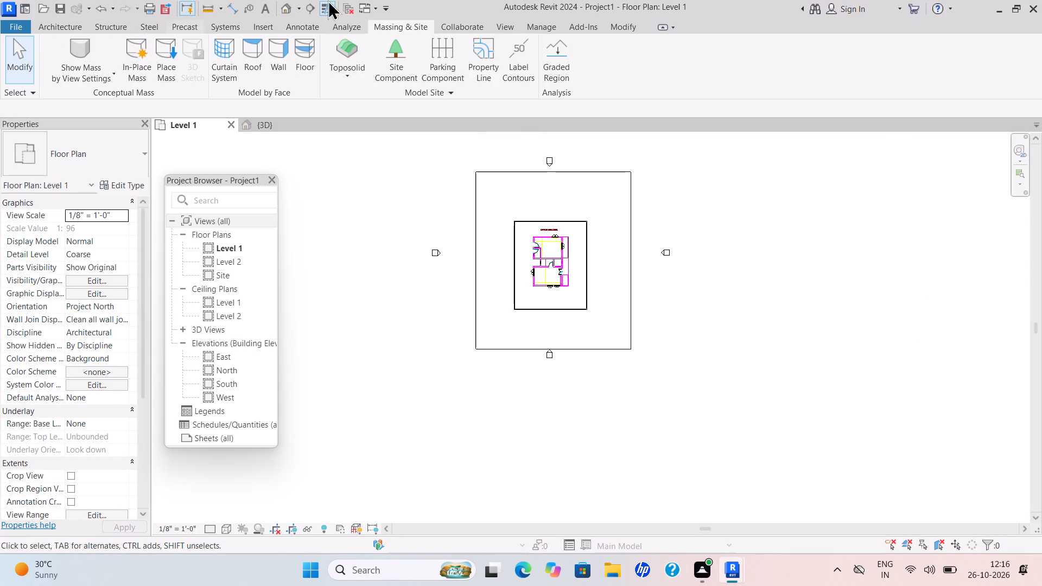
pyautogui.press('Escape')
pyautogui.press('Escape')
pyautogui.click(55, 28)
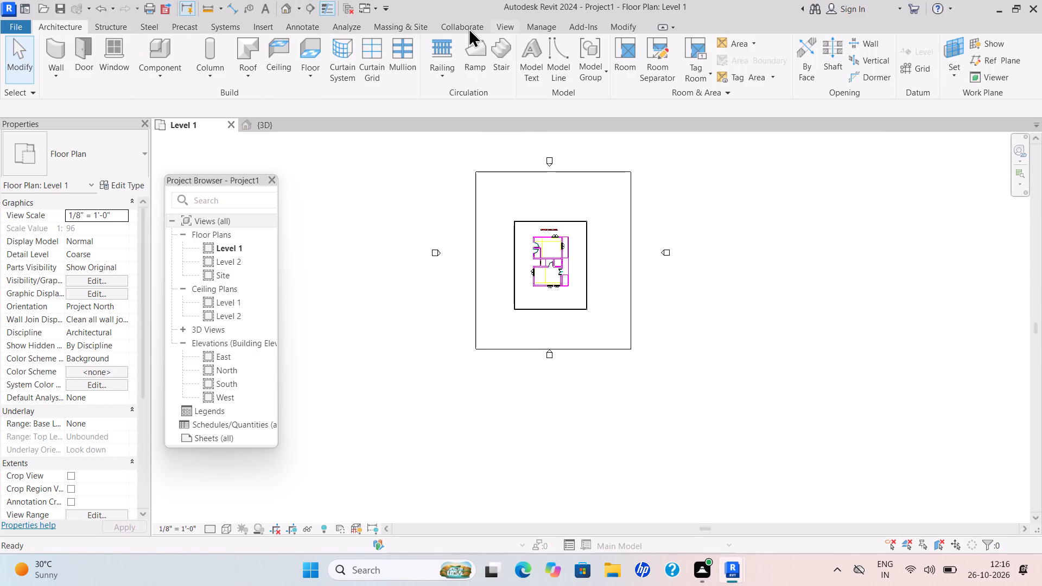
pyautogui.click(389, 28)
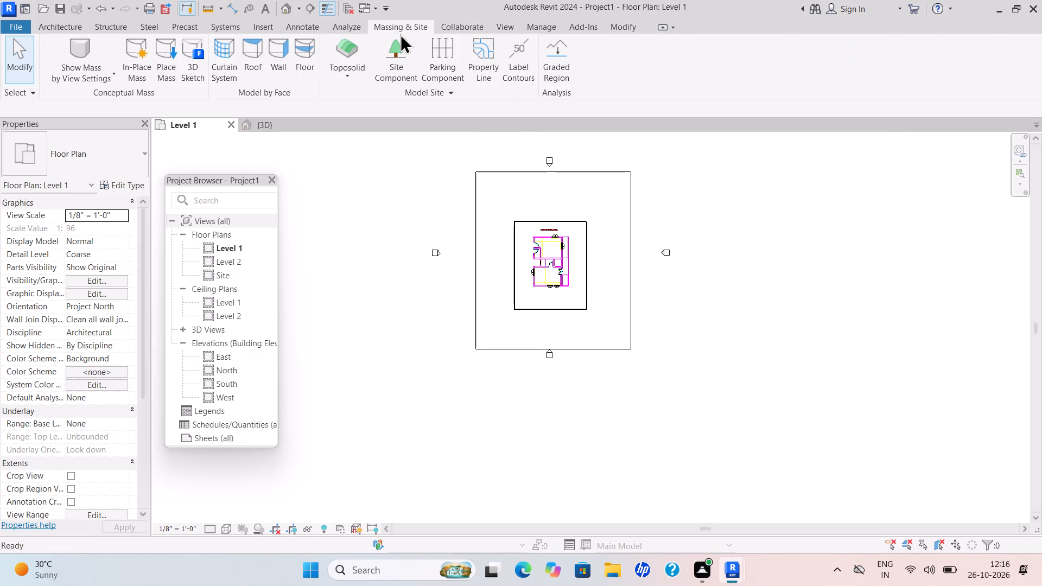
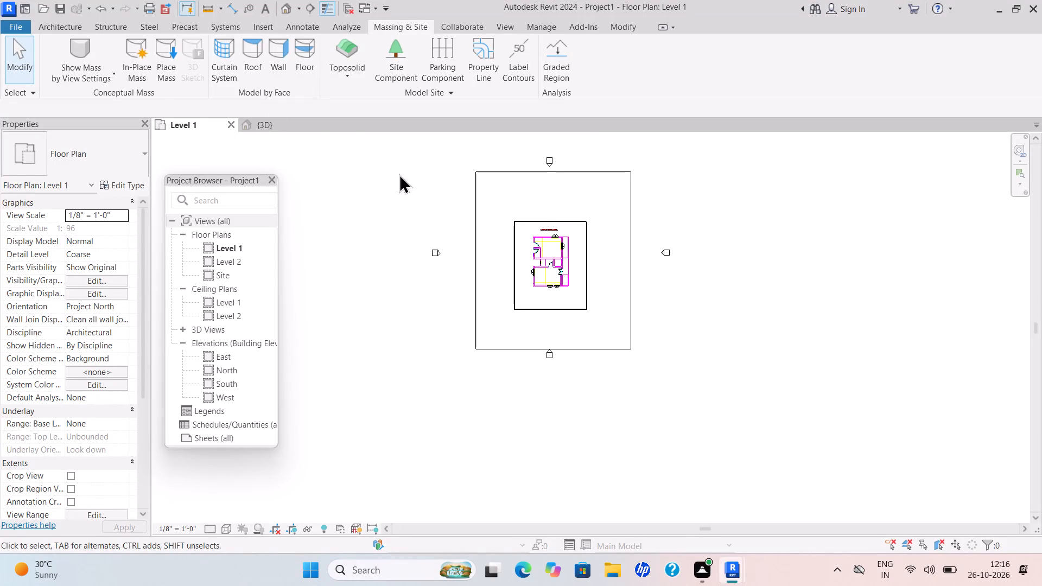
# Start a Grassland - 16" toposolid sketch on Level 1 with room bounding off and a height offset of 0'.
pyautogui.click(63, 25)
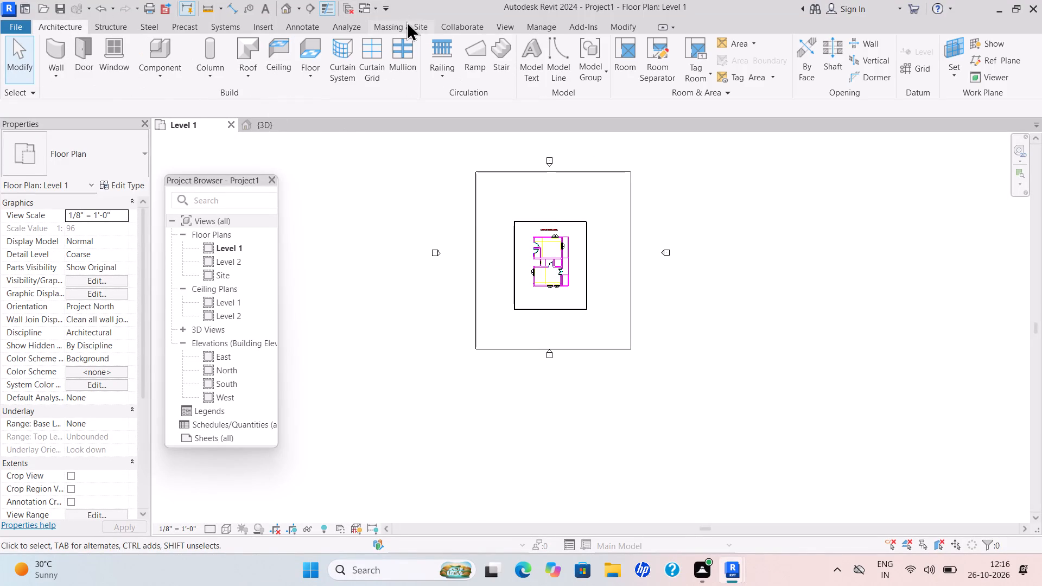
pyautogui.click(403, 21)
pyautogui.click(351, 67)
pyautogui.click(354, 90)
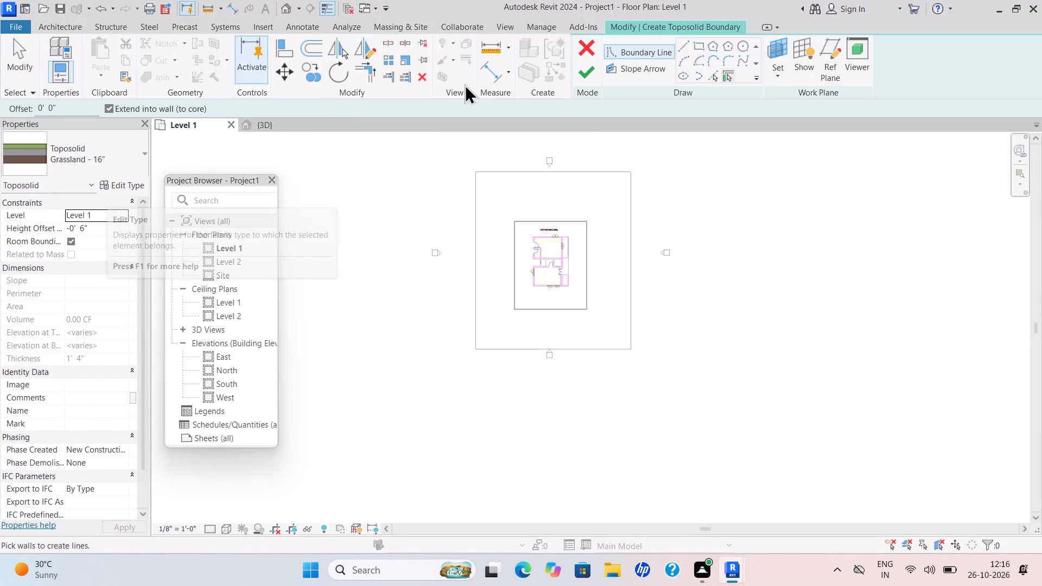
pyautogui.moveTo(96, 229); pyautogui.dragTo(65, 245)
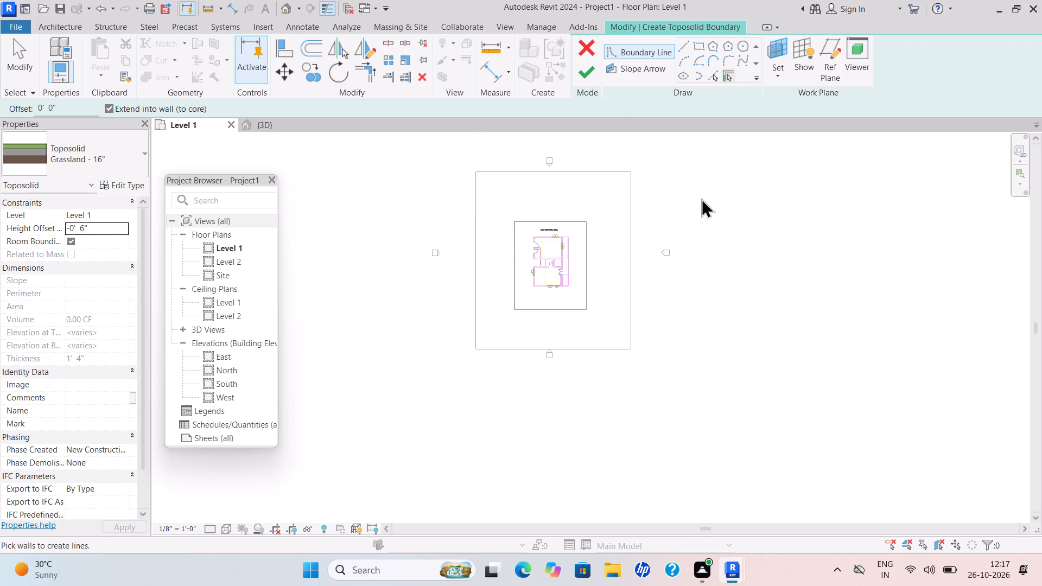
pyautogui.click(95, 224)
pyautogui.moveTo(84, 237); pyautogui.dragTo(74, 238)
pyautogui.moveTo(91, 227); pyautogui.dragTo(43, 239)
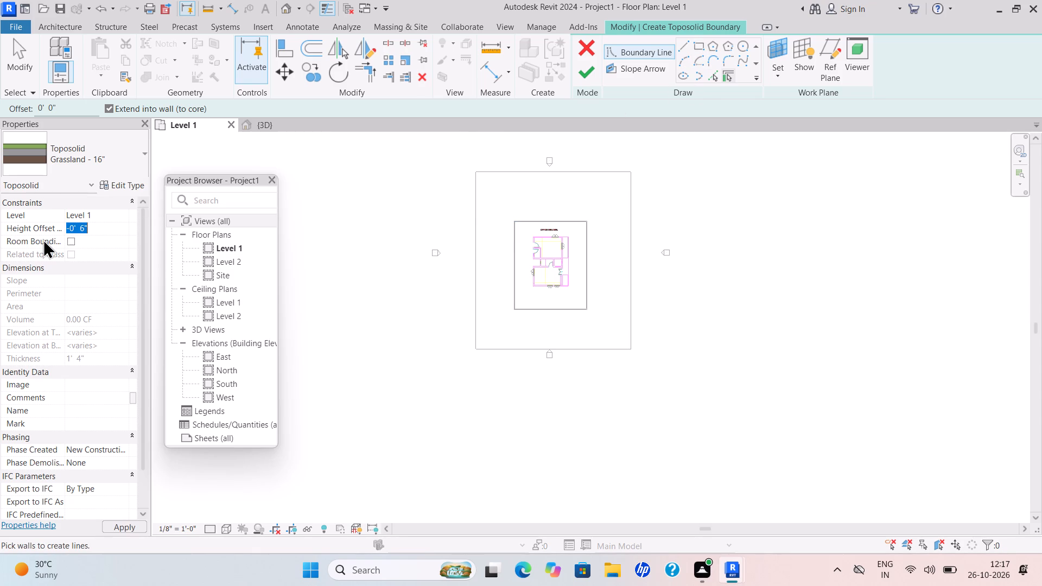
pyautogui.press('BackSpace')
pyautogui.write("0'")
pyautogui.press('Return')
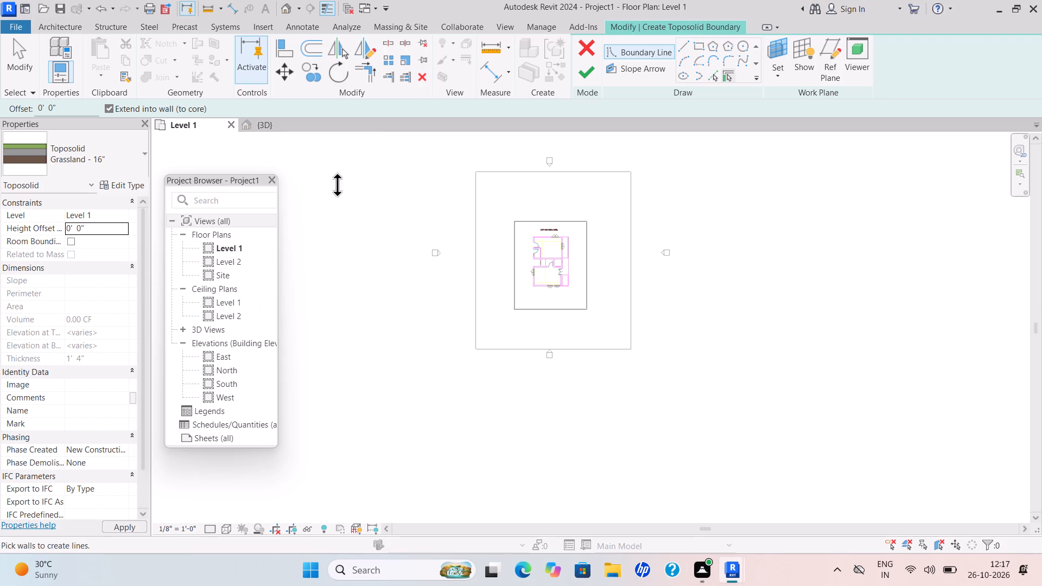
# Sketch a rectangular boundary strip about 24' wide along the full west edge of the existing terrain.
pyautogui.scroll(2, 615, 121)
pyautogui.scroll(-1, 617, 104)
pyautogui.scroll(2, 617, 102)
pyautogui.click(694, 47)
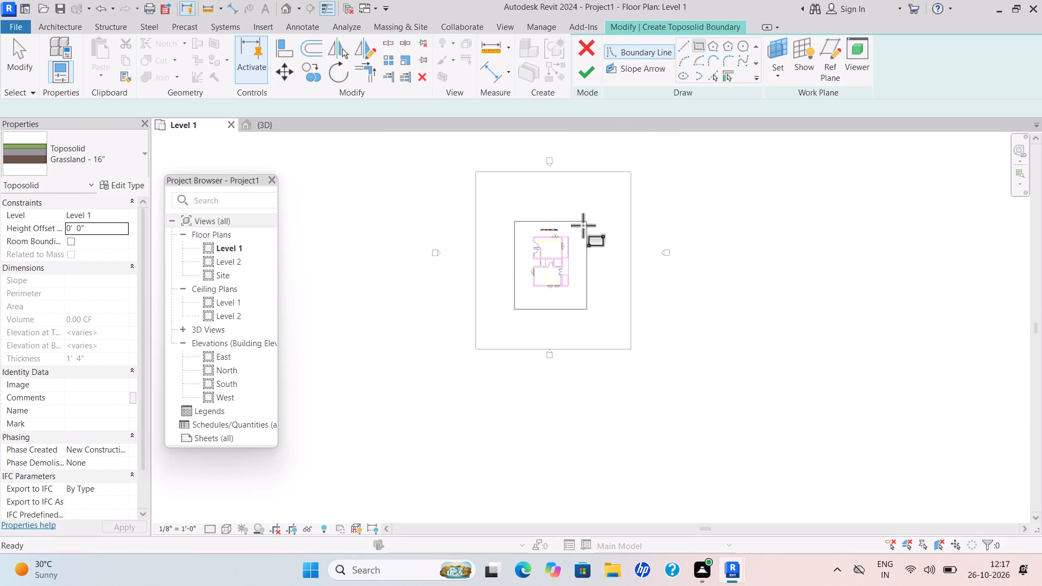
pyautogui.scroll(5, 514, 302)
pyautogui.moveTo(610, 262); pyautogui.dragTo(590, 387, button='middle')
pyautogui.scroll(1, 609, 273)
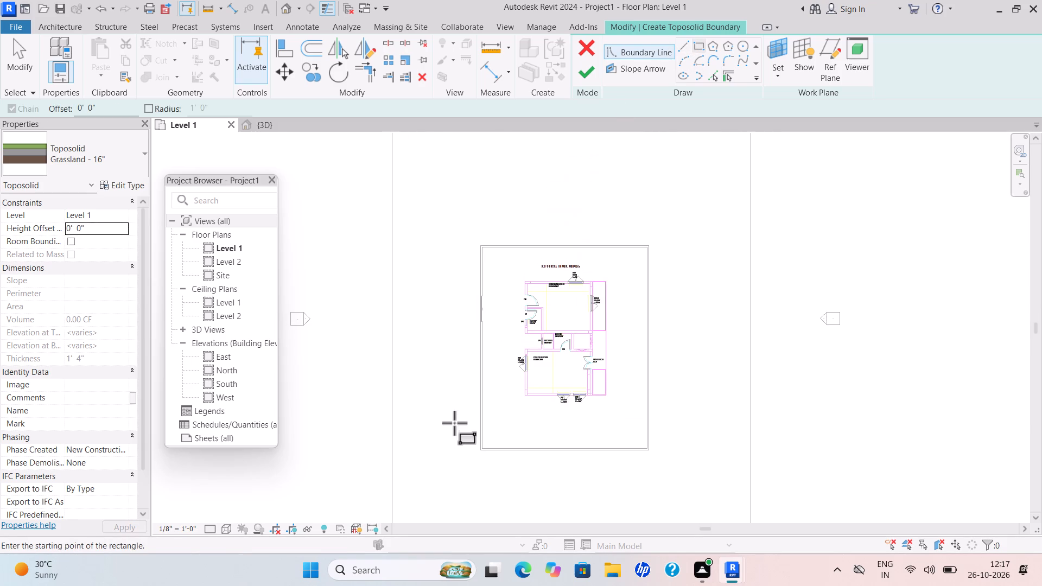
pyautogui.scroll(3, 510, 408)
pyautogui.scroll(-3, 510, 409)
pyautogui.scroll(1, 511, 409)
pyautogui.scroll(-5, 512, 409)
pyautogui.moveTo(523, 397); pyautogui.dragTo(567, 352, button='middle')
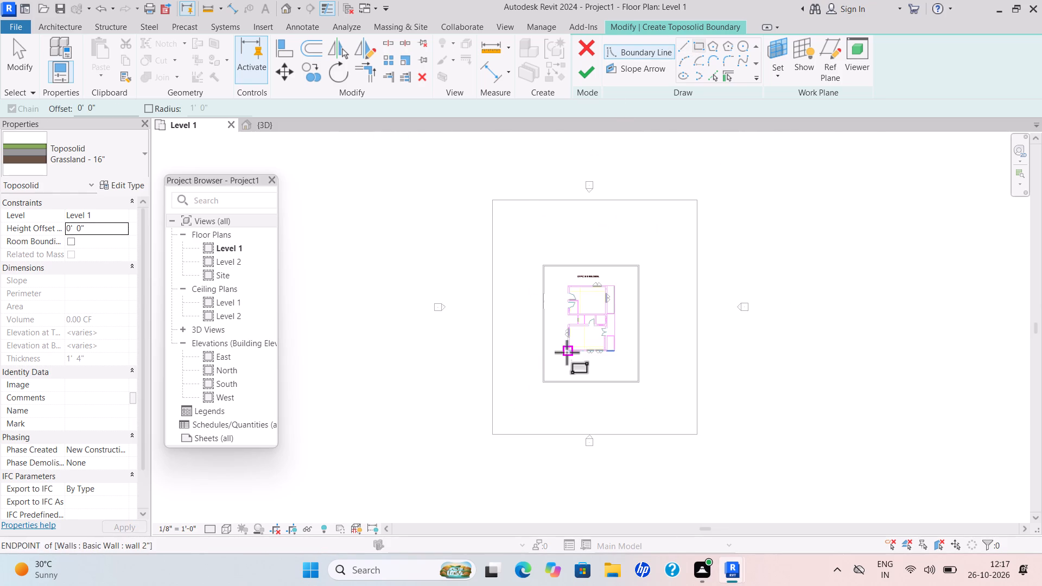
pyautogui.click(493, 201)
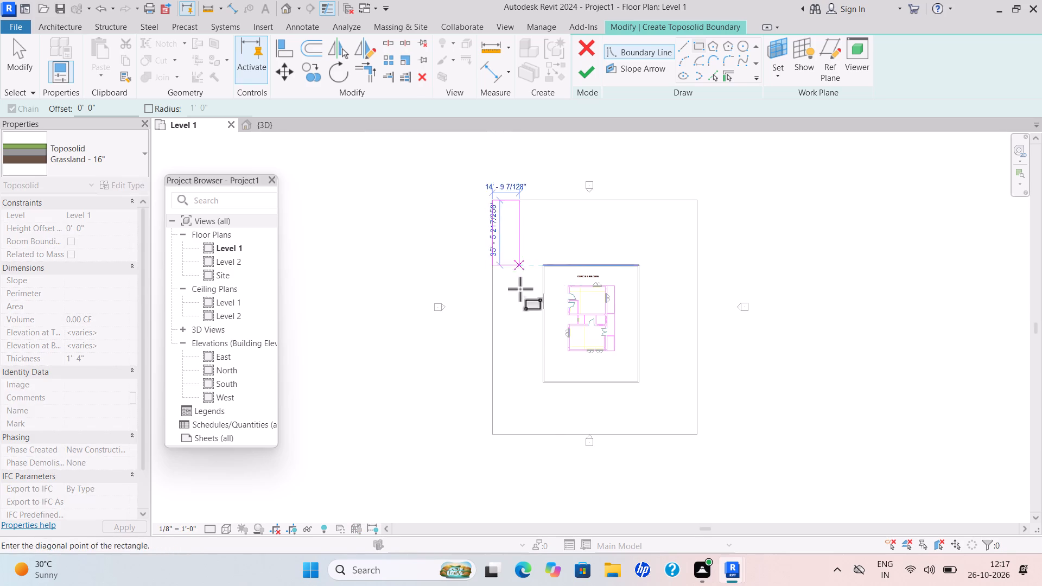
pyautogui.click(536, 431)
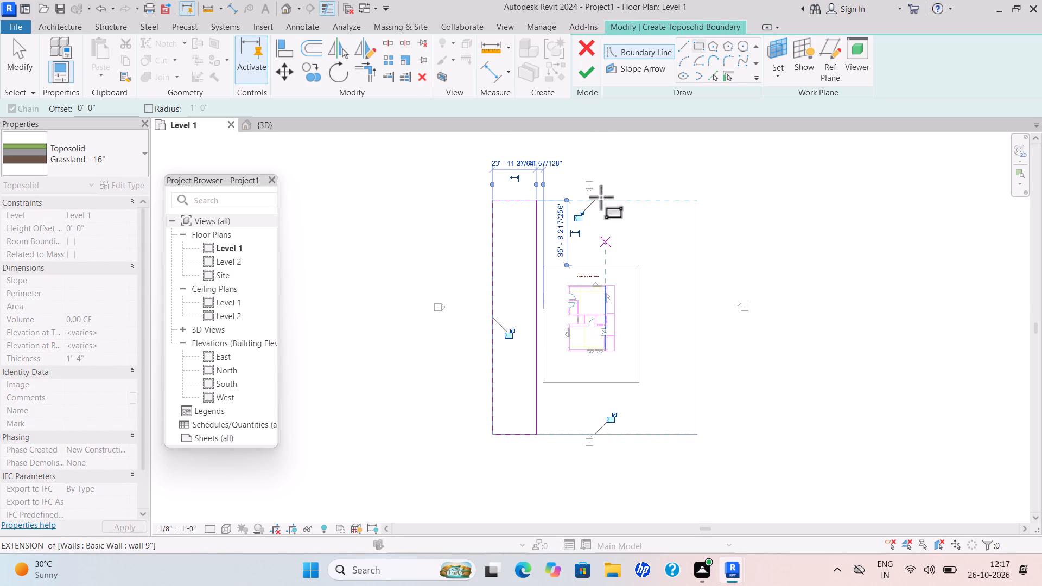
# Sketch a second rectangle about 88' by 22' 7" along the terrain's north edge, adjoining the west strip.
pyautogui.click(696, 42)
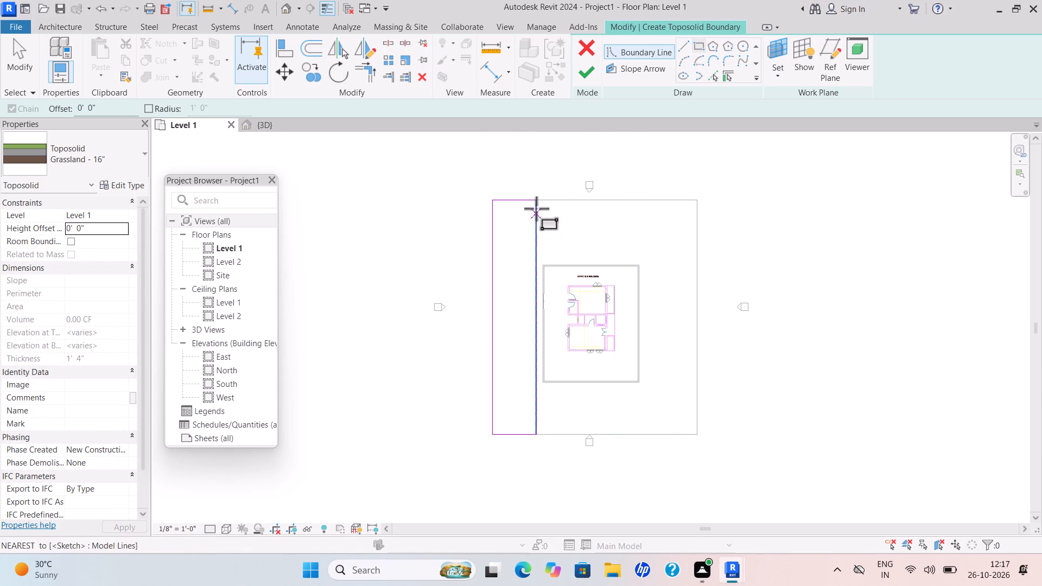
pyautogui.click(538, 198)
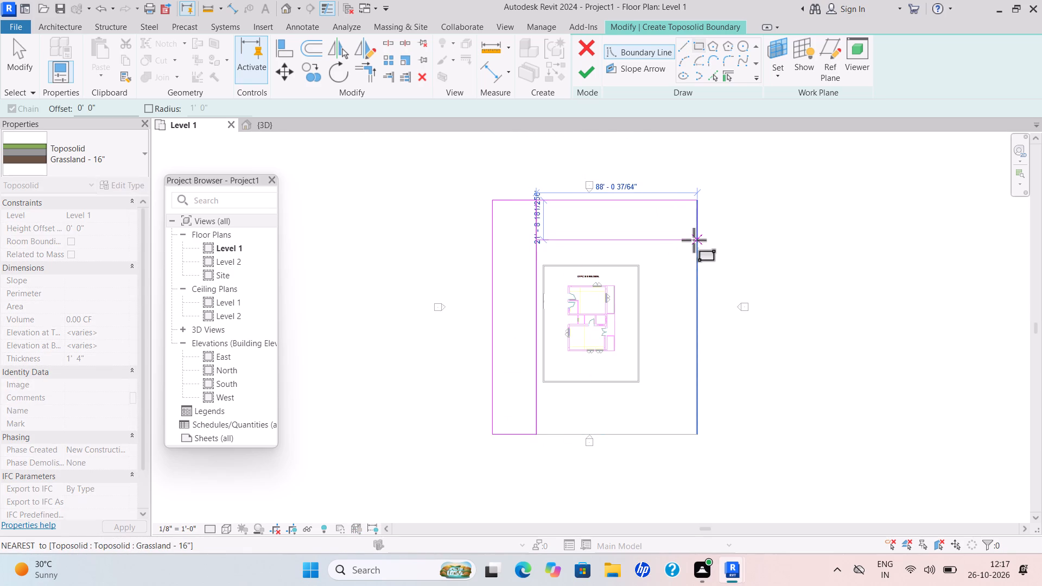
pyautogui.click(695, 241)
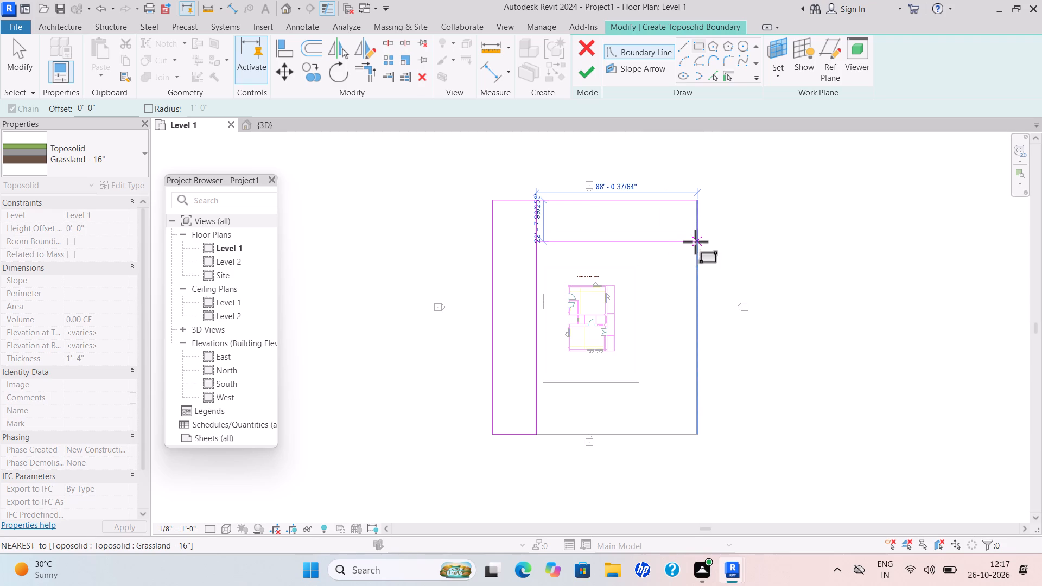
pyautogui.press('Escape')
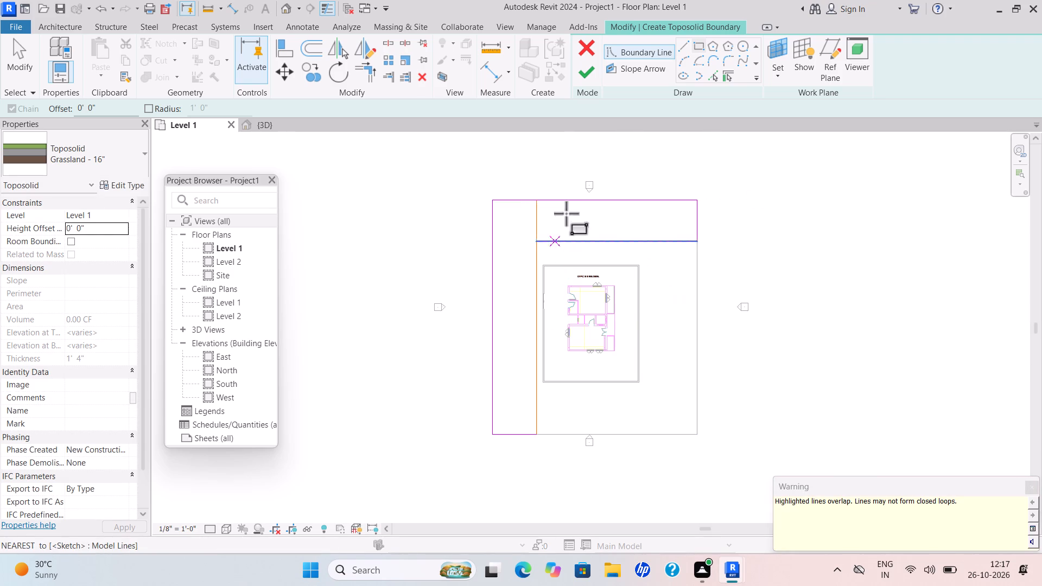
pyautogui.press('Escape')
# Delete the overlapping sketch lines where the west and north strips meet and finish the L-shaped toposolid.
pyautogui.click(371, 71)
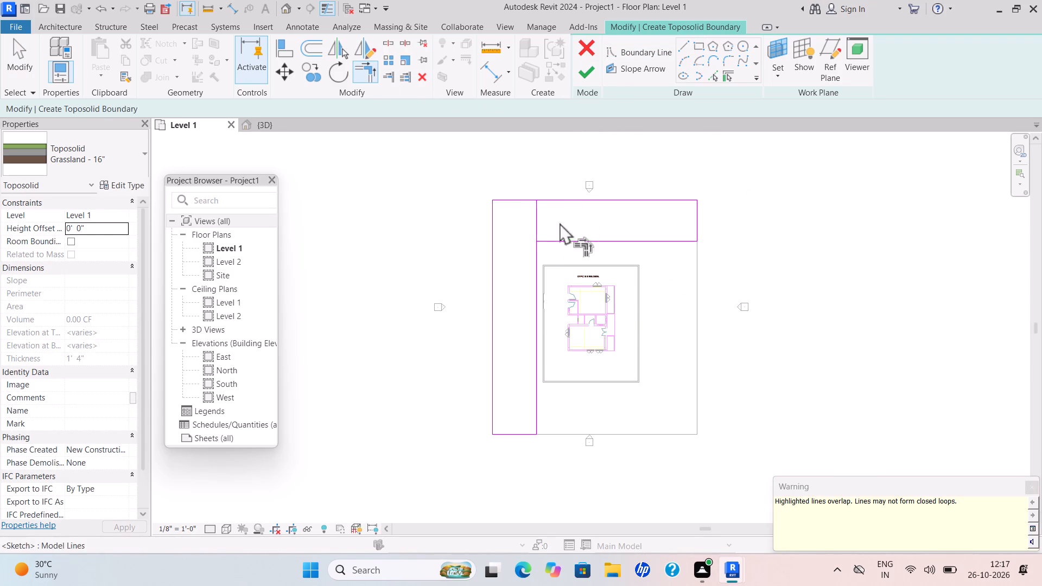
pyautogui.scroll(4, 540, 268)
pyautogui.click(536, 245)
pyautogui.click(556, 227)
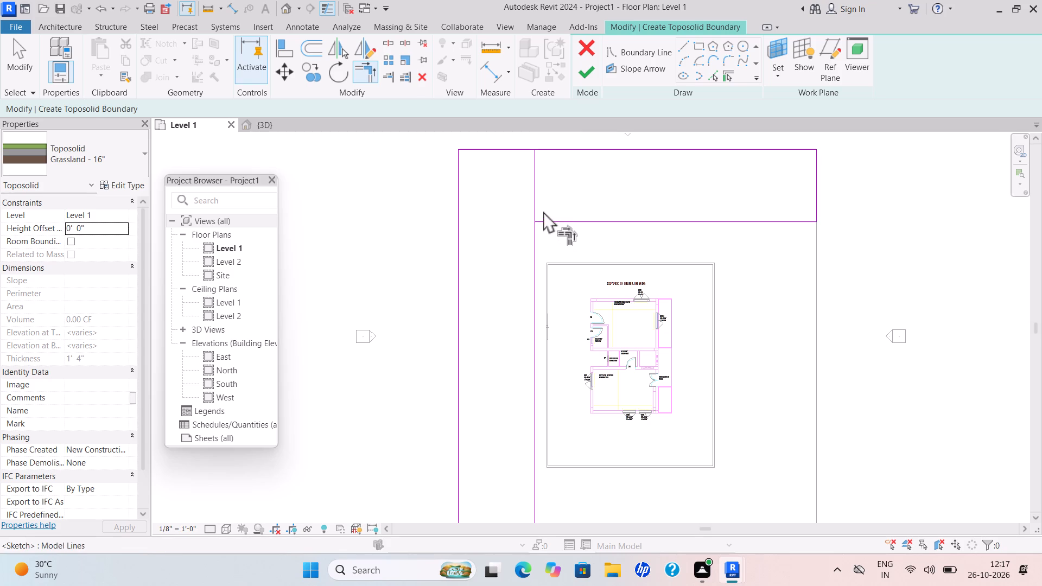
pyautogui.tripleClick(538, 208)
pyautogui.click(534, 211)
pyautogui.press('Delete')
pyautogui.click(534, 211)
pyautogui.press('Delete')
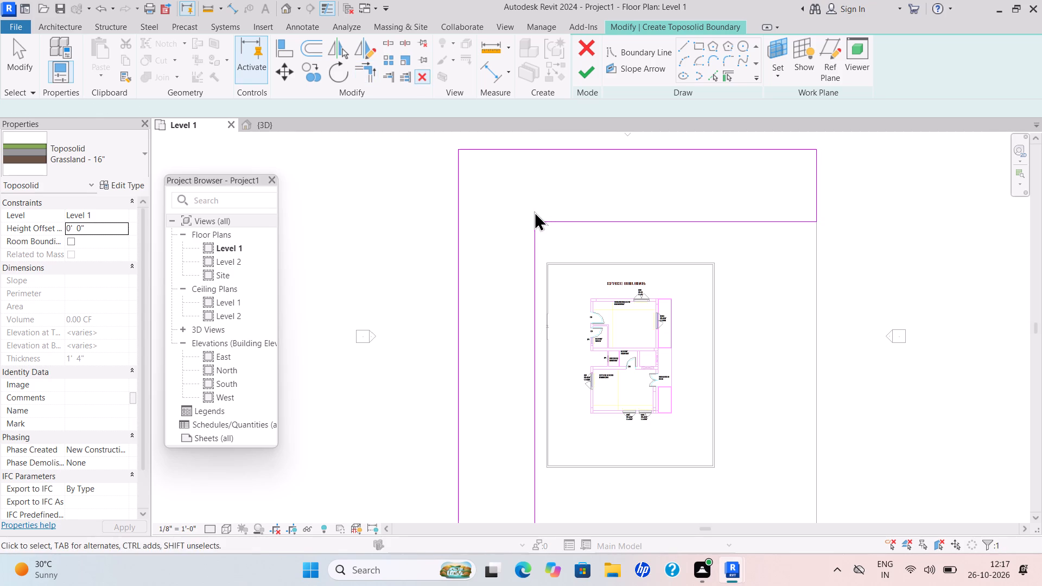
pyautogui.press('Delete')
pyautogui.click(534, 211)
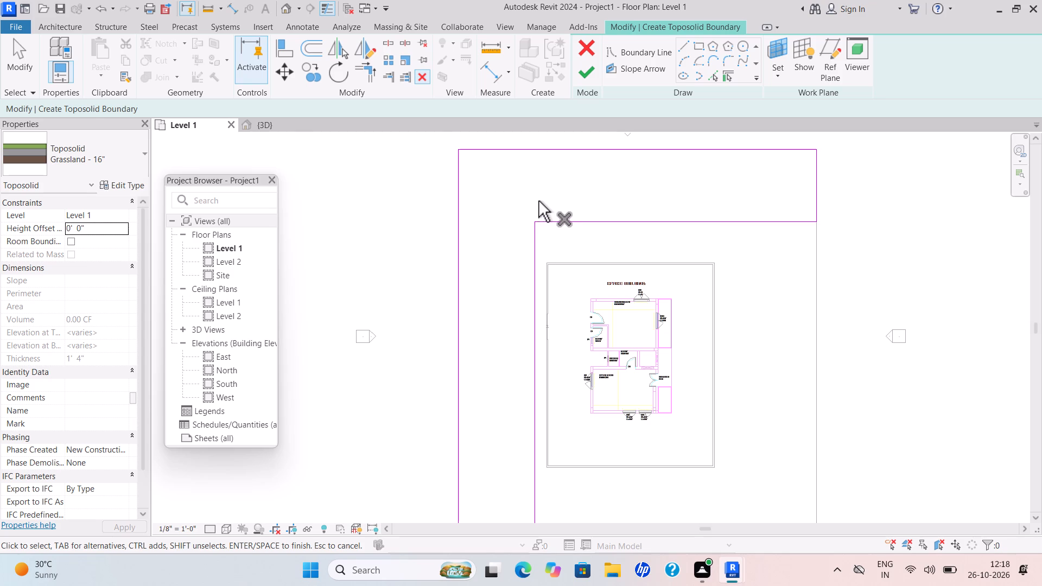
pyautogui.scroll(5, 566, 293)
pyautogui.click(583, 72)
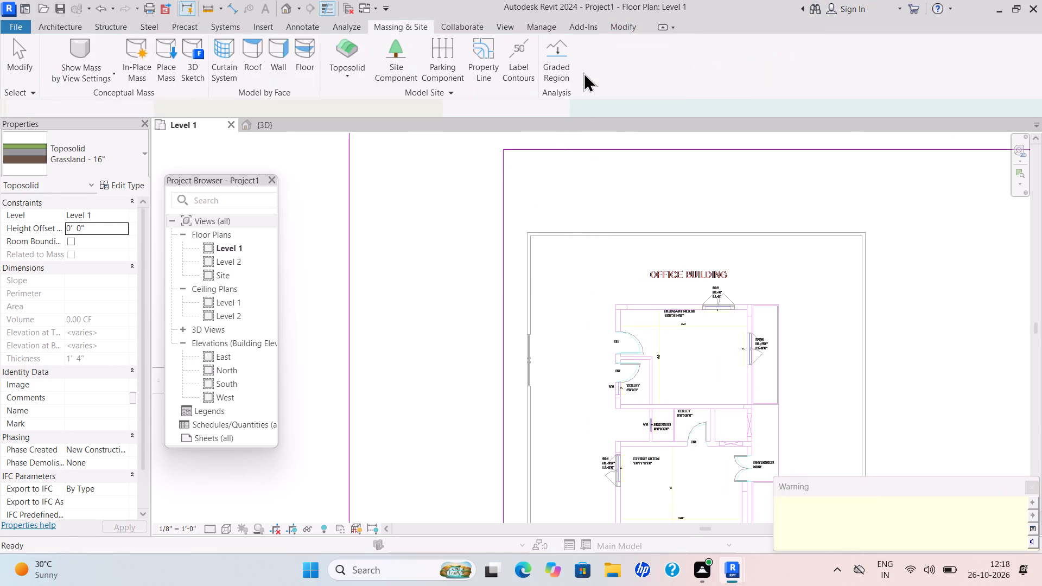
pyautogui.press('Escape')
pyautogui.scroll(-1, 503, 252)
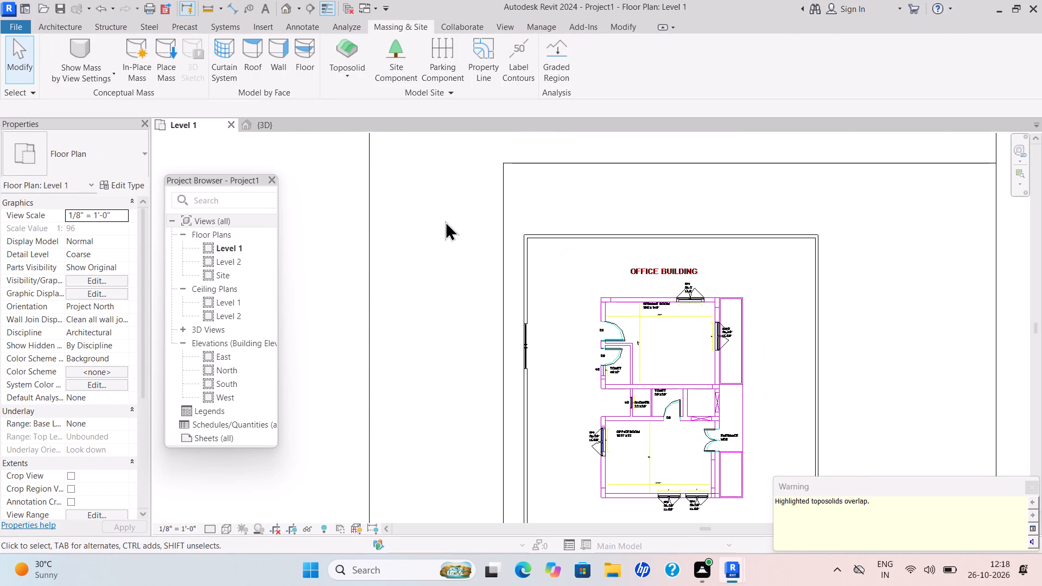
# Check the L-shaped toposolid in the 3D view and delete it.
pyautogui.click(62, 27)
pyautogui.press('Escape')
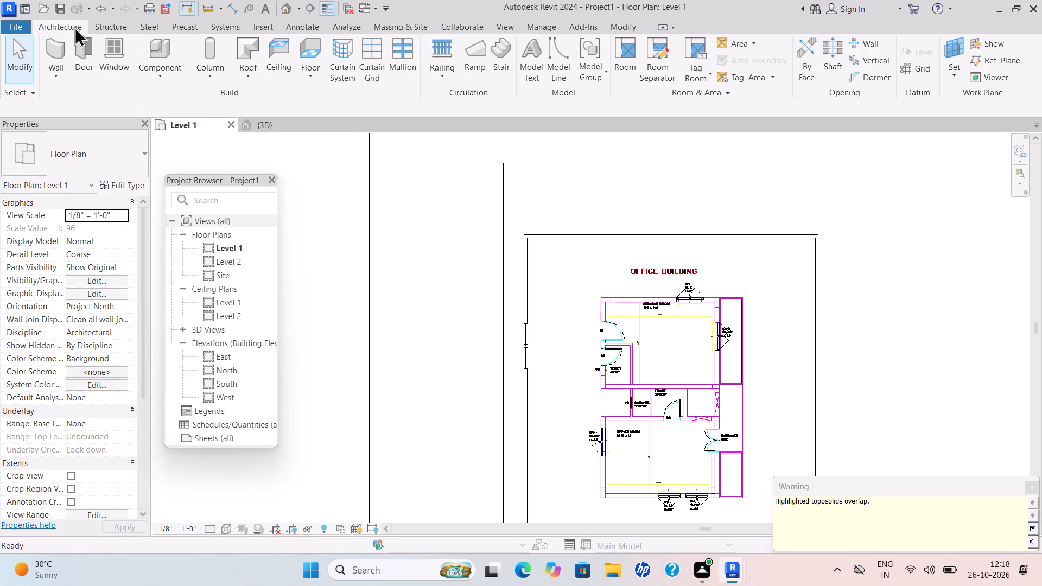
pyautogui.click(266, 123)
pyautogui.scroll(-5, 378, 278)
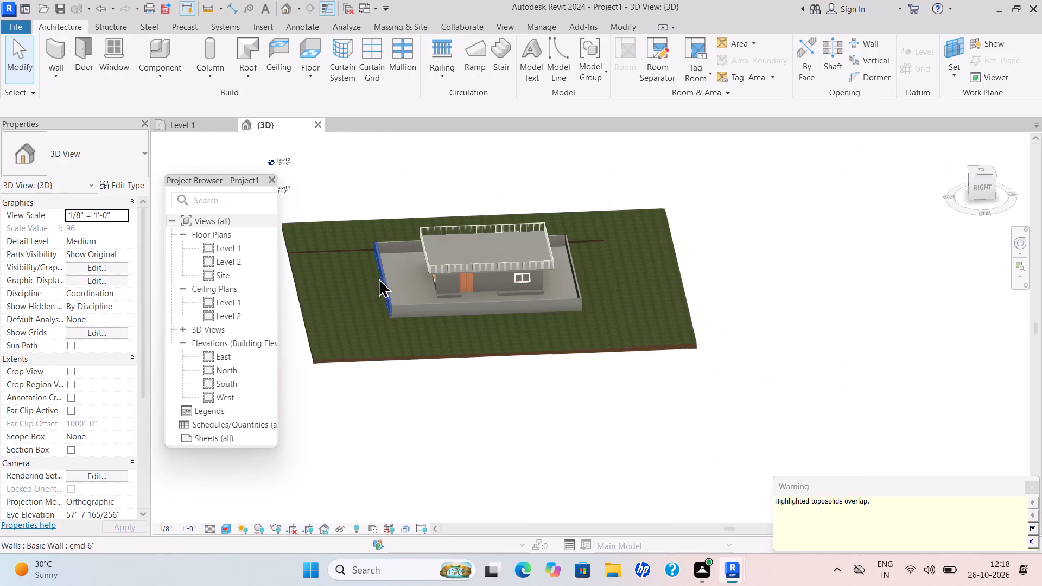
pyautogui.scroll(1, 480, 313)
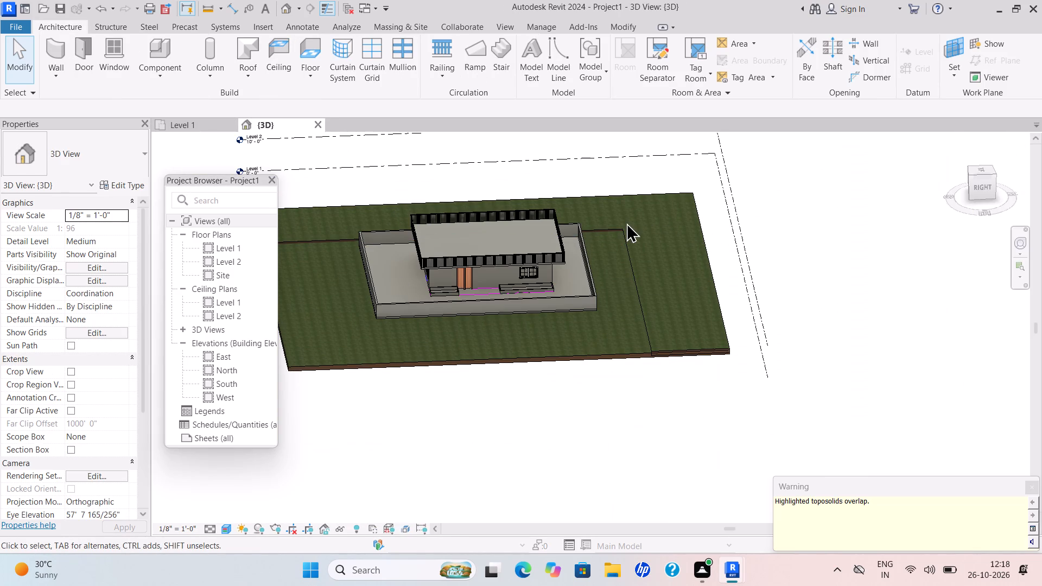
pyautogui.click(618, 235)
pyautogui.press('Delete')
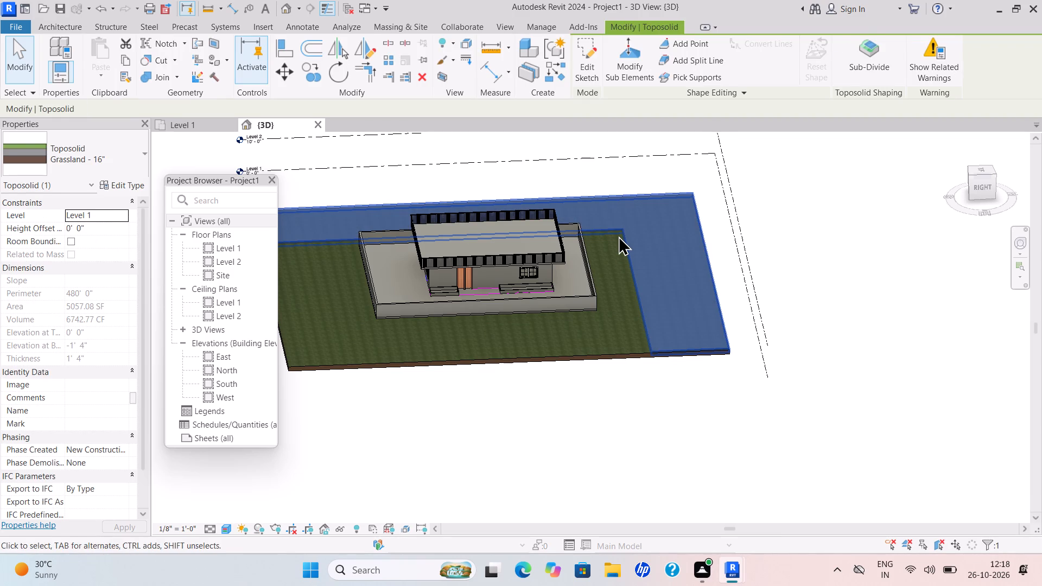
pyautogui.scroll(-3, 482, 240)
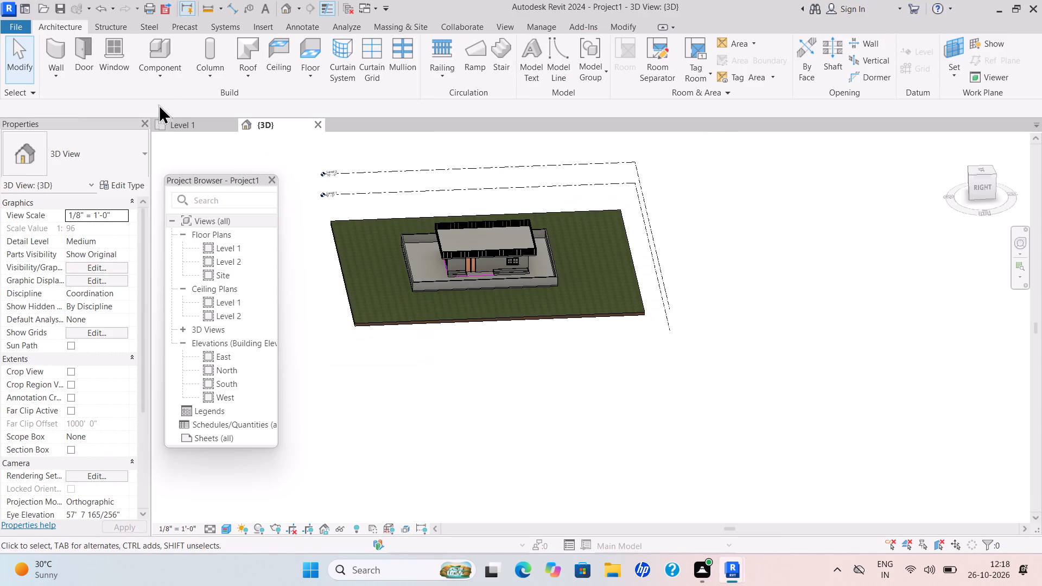
# On Level 1, start a new Grassland - 16" toposolid and sketch a rectangle about 112' by 22' along the terrain's south edge.
pyautogui.click(204, 129)
pyautogui.scroll(-3, 580, 254)
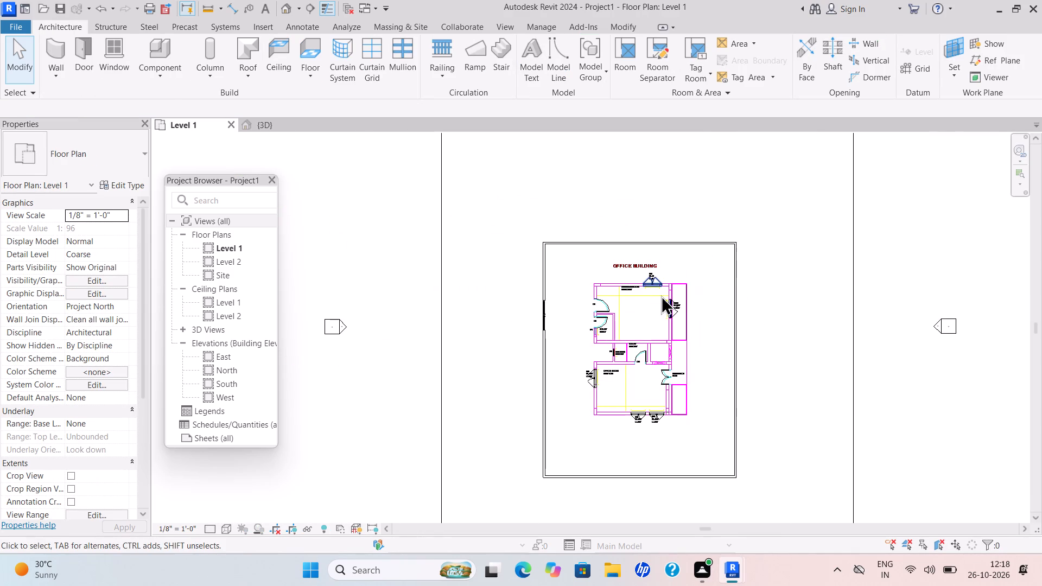
pyautogui.moveTo(661, 295); pyautogui.dragTo(616, 295, button='middle')
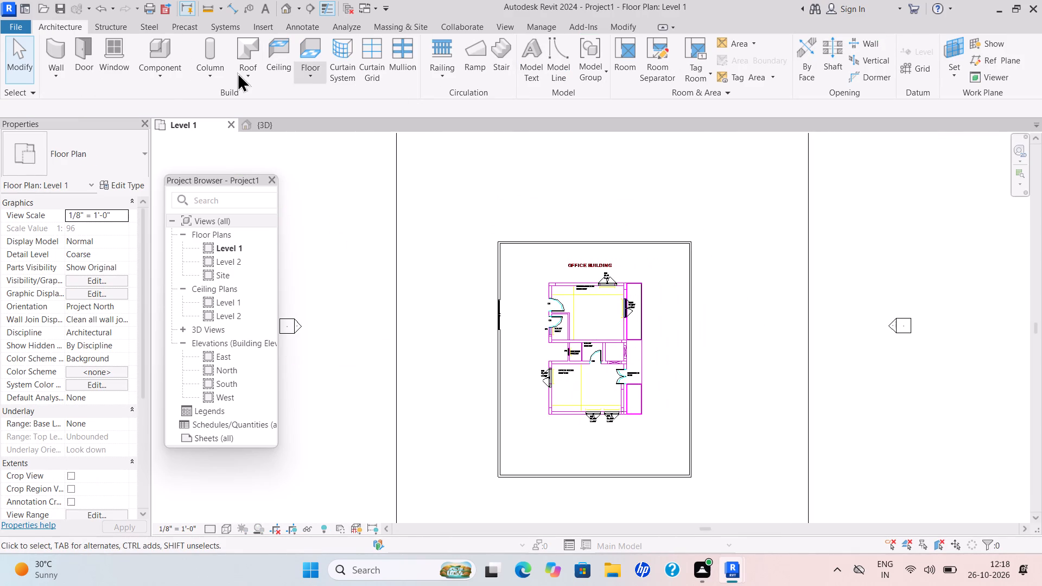
pyautogui.click(399, 24)
pyautogui.click(344, 82)
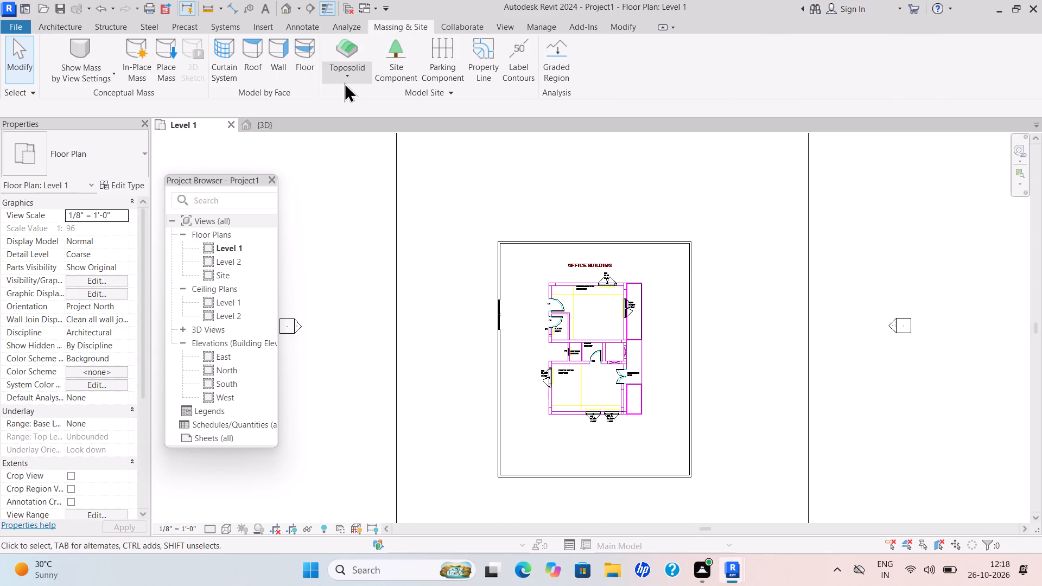
pyautogui.click(358, 93)
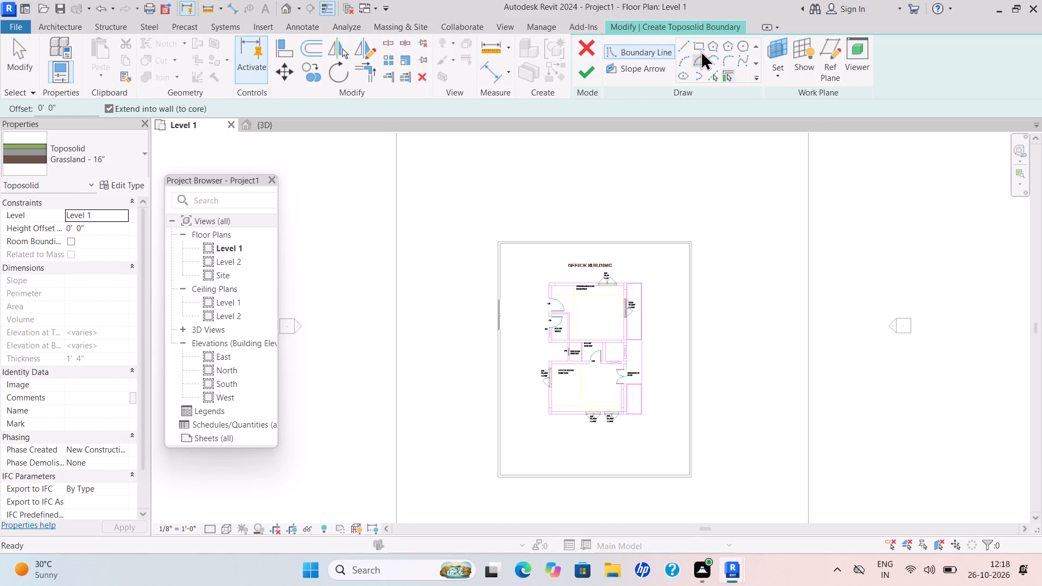
pyautogui.moveTo(697, 45); pyautogui.dragTo(692, 44)
pyautogui.scroll(-1, 634, 294)
pyautogui.scroll(1, 633, 293)
pyautogui.scroll(-2, 628, 287)
pyautogui.moveTo(628, 287); pyautogui.dragTo(587, 182, button='middle')
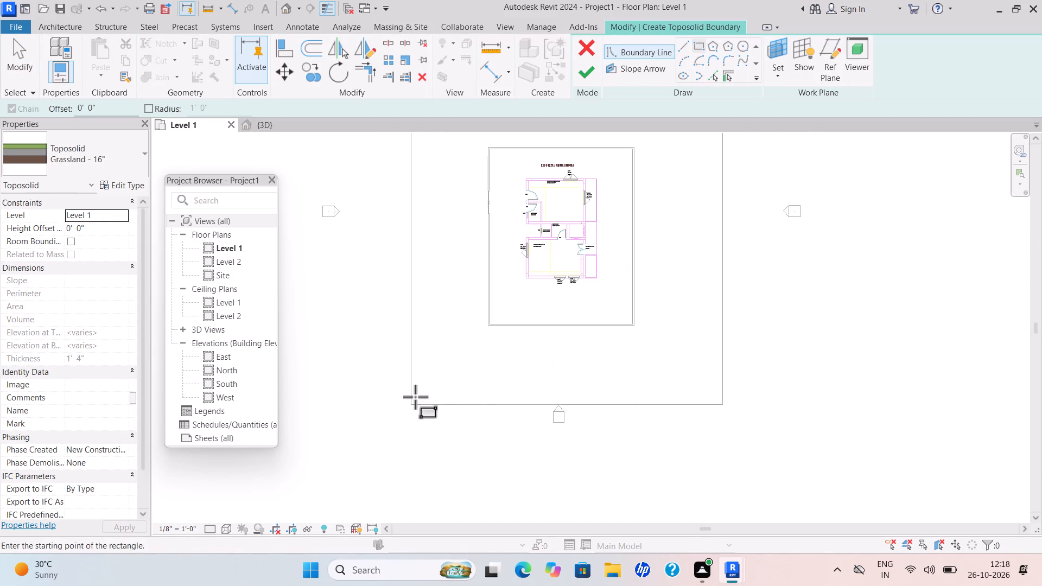
pyautogui.click(413, 405)
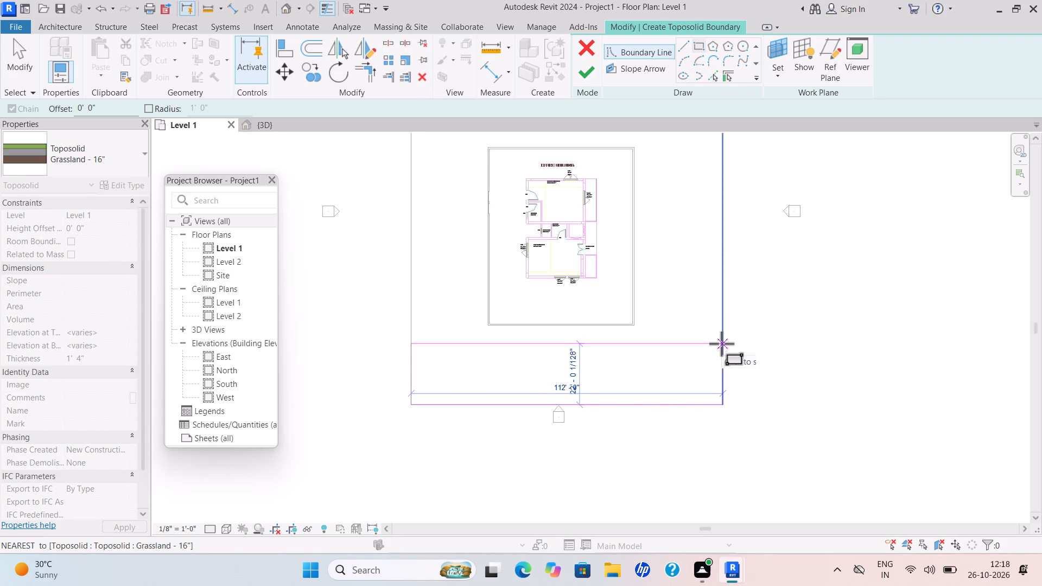
pyautogui.click(721, 343)
pyautogui.scroll(-3, 781, 317)
pyautogui.moveTo(781, 318); pyautogui.dragTo(688, 385, button='middle')
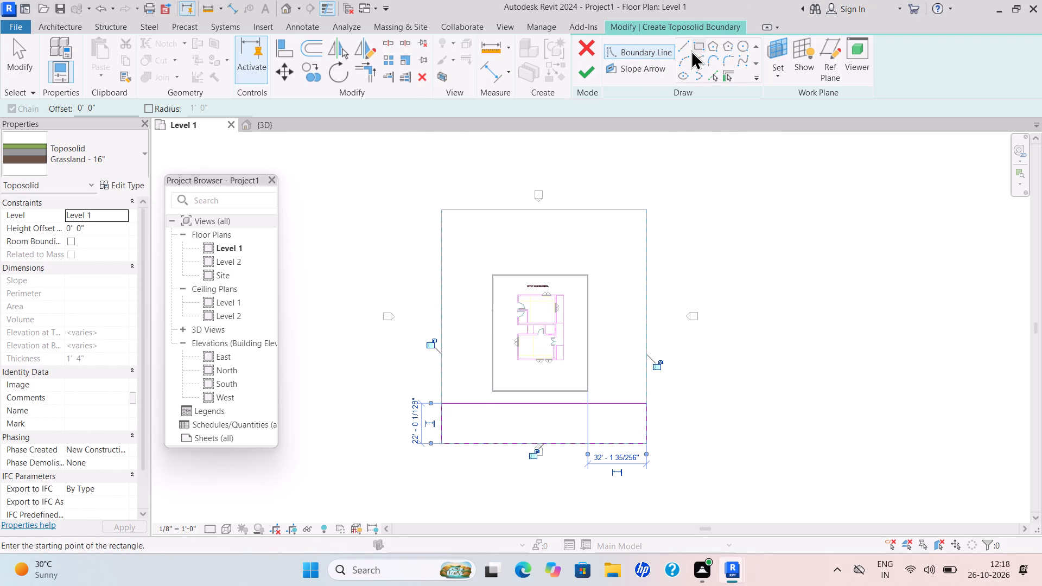
# Sketch a second rectangle about 106' by 25' along the terrain's east edge, adjoining the south strip.
pyautogui.click(700, 43)
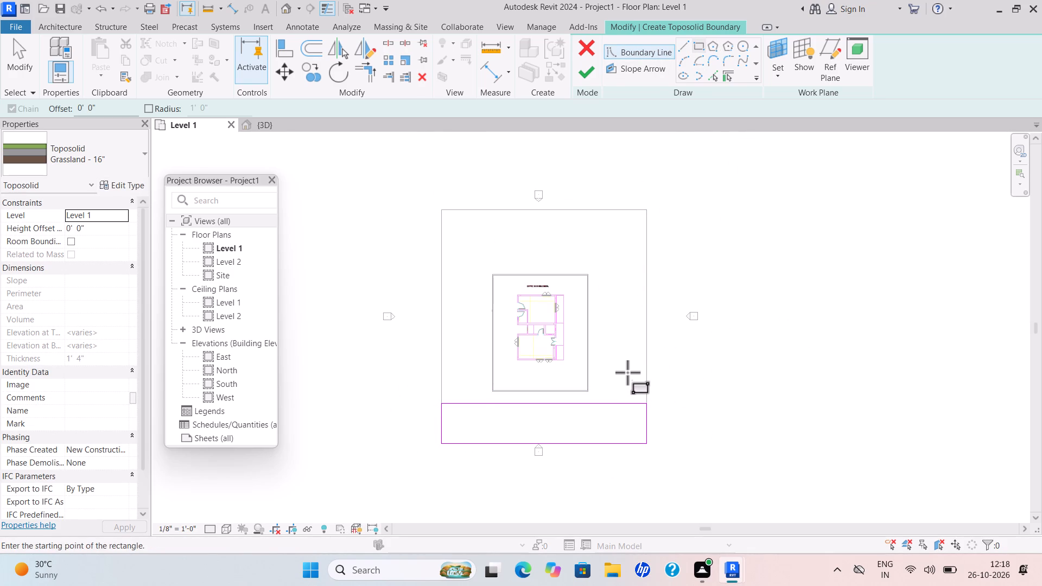
pyautogui.scroll(4, 617, 375)
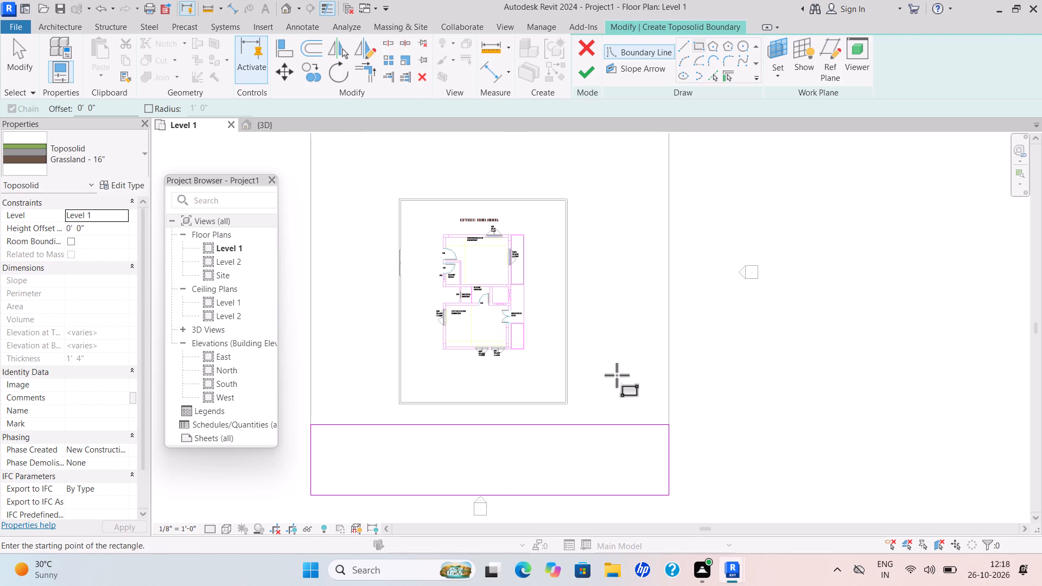
pyautogui.click(668, 423)
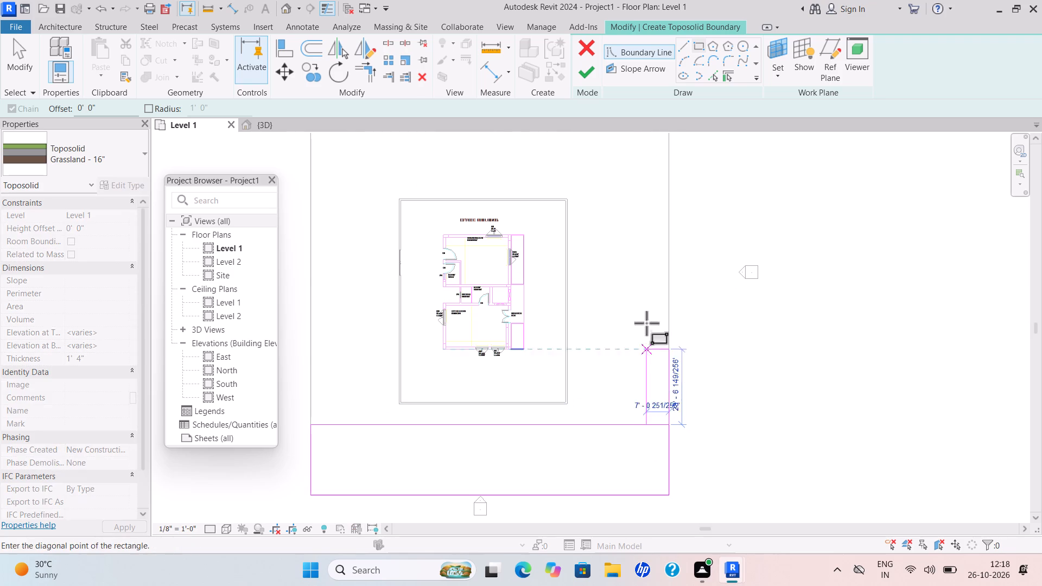
pyautogui.scroll(-3, 621, 179)
pyautogui.moveTo(621, 179); pyautogui.dragTo(584, 322, button='middle')
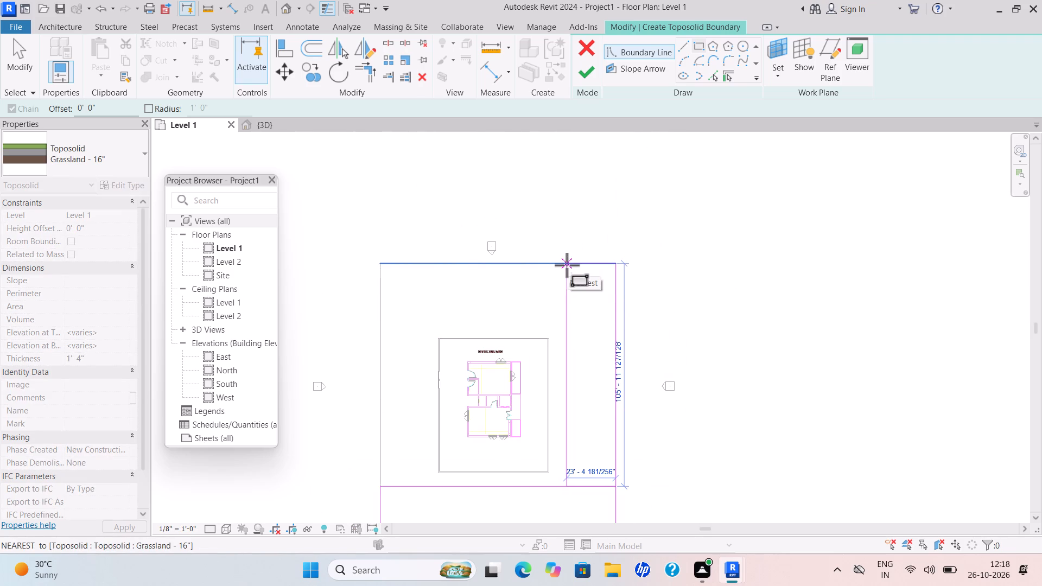
pyautogui.click(563, 265)
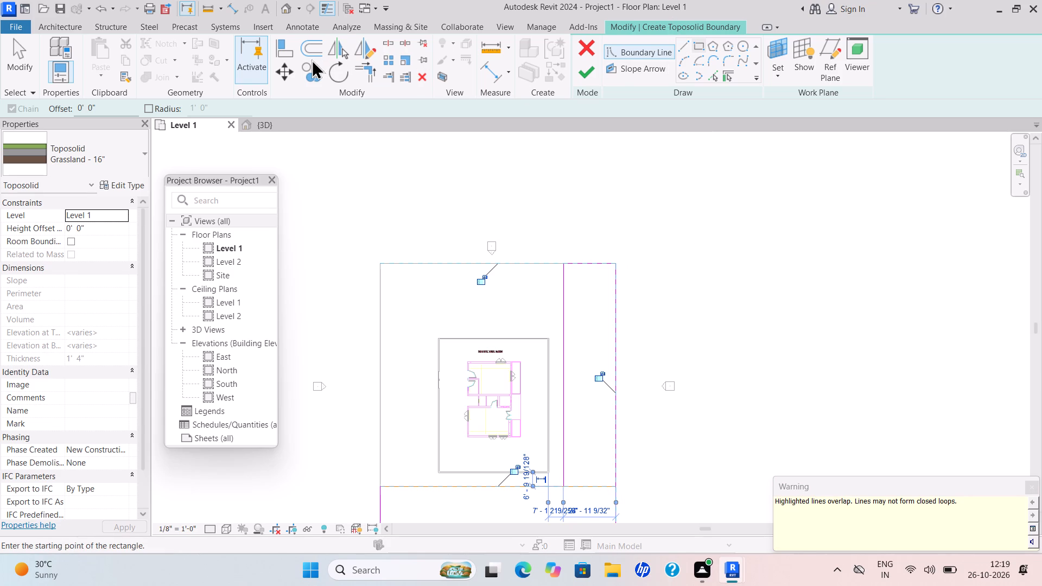
# Trim and delete the overlapping sketch lines where the south and east strips meet and finish the L-shaped toposolid.
pyautogui.click(374, 72)
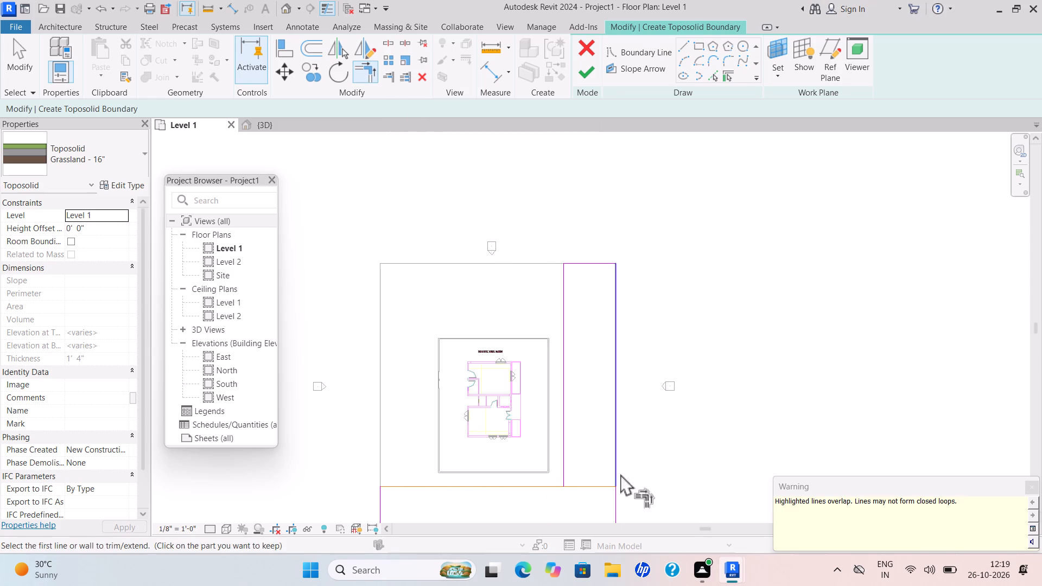
pyautogui.scroll(4, 601, 480)
pyautogui.click(501, 488)
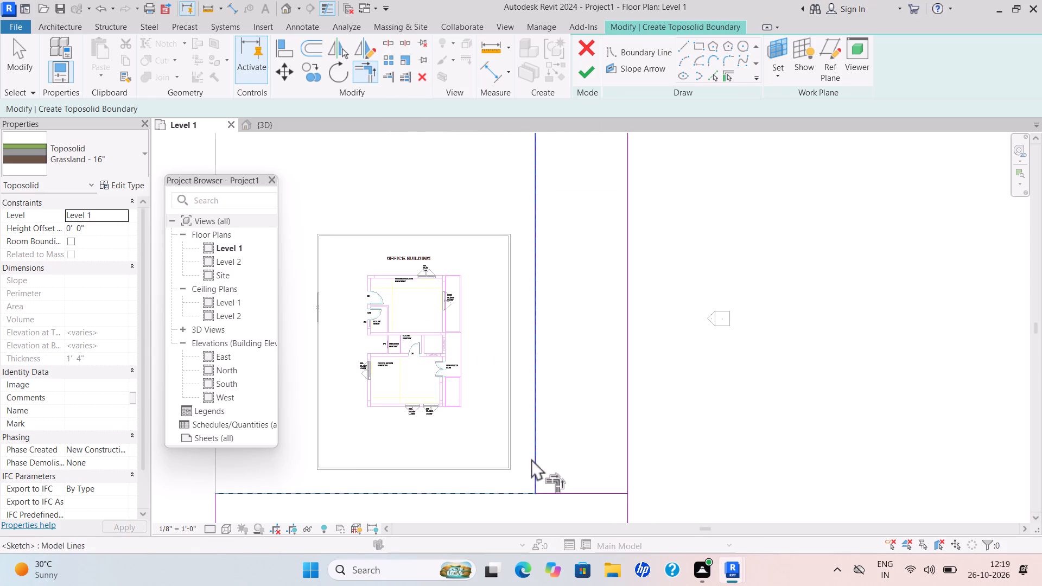
pyautogui.click(532, 455)
pyautogui.tripleClick(563, 491)
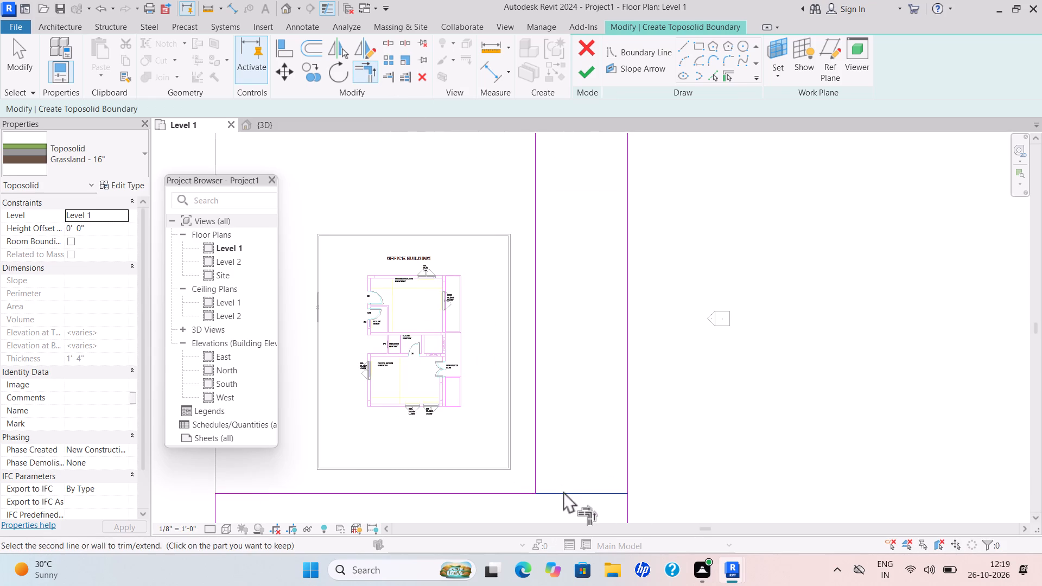
pyautogui.press('Delete')
pyautogui.click(563, 491)
pyautogui.press('Delete')
pyautogui.click(563, 491)
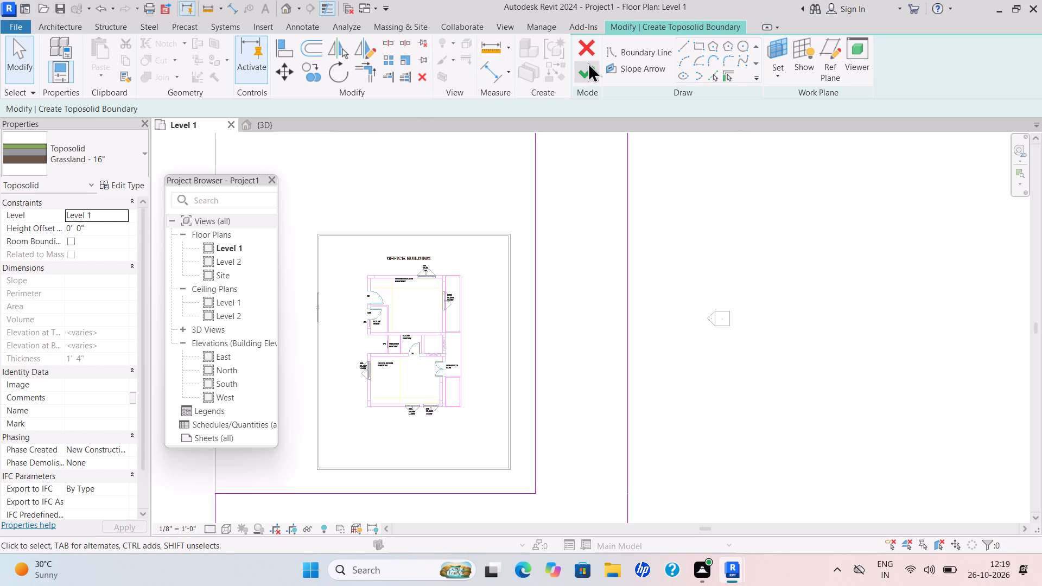
pyautogui.click(584, 67)
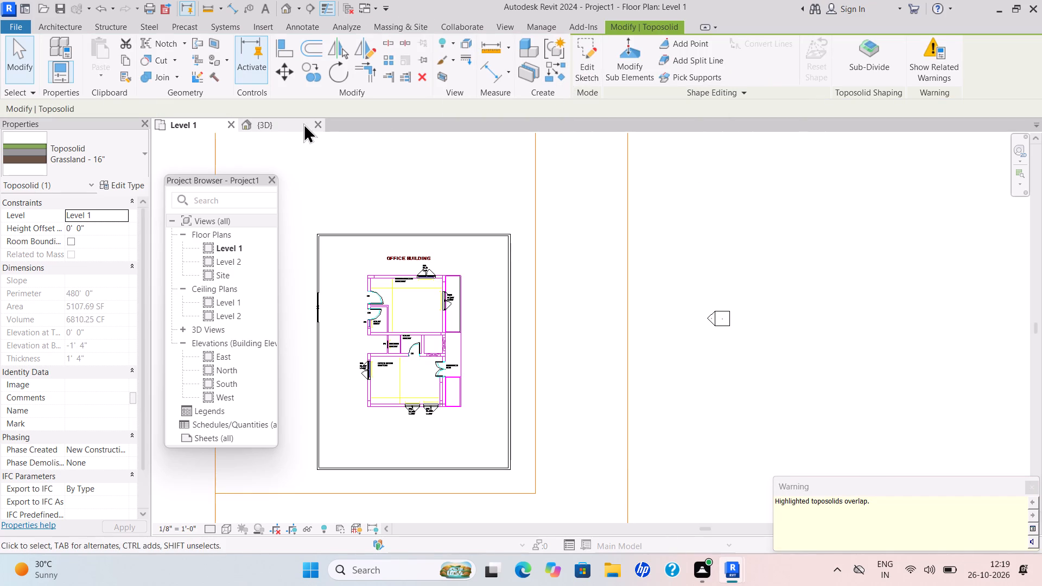
# In the 3D view, paint the top face of the L-shaped toposolid with the Analytical Spaces material.
pyautogui.click(276, 119)
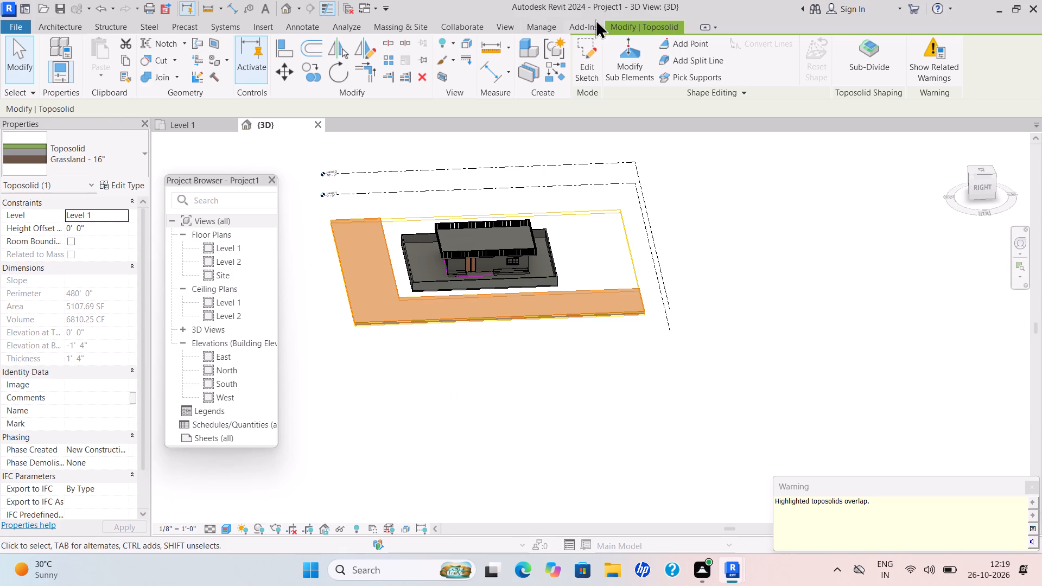
pyautogui.click(45, 21)
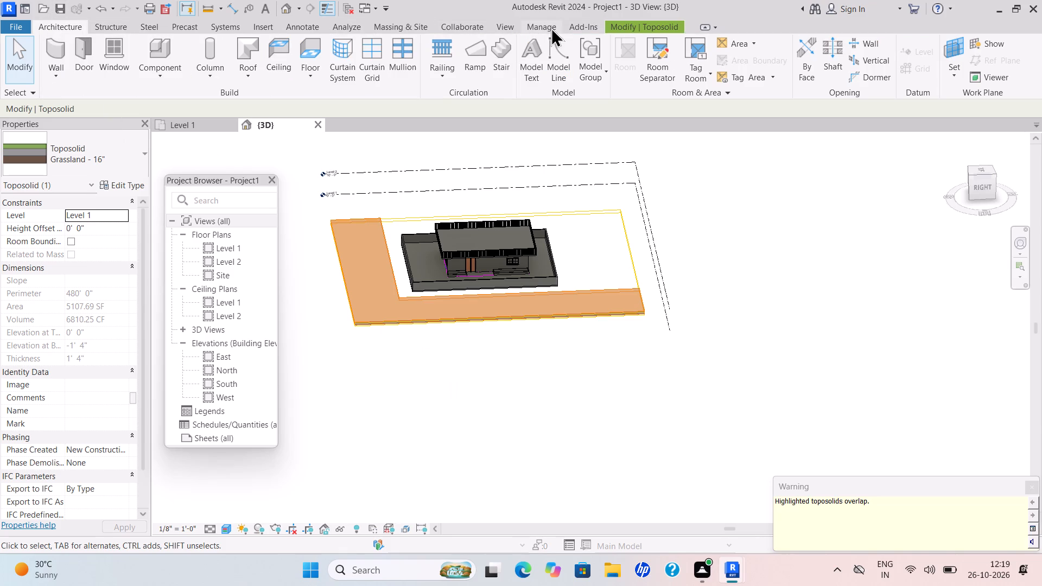
pyautogui.press('Escape')
pyautogui.press('Escape')
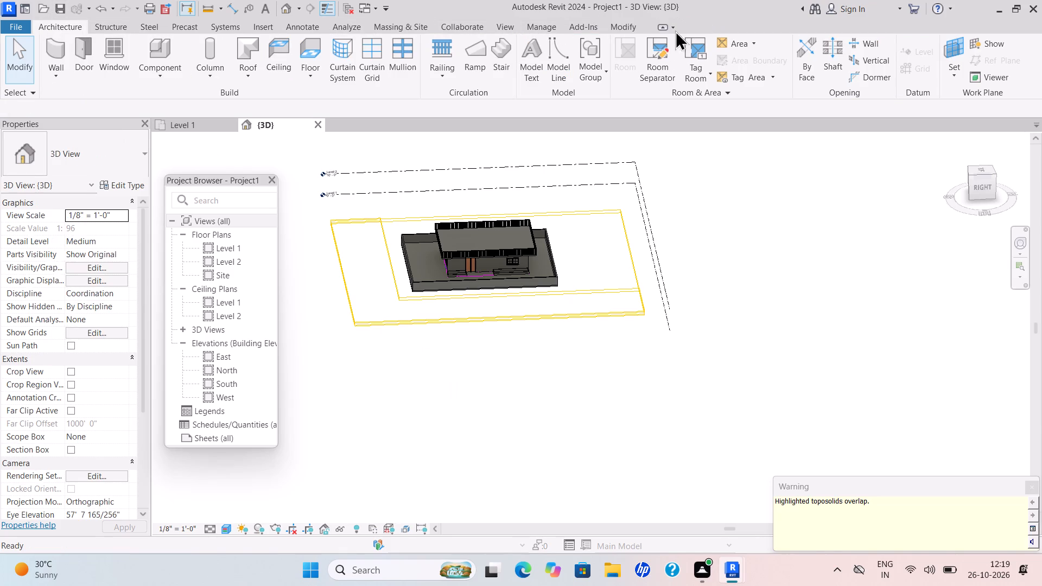
pyautogui.click(621, 29)
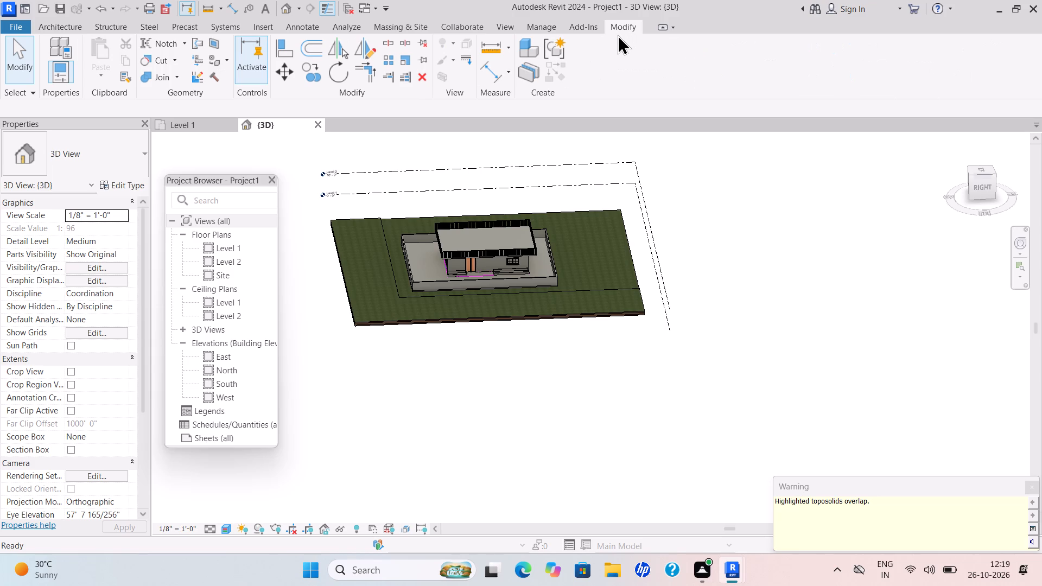
pyautogui.click(224, 58)
pyautogui.click(230, 72)
pyautogui.scroll(-5, 184, 175)
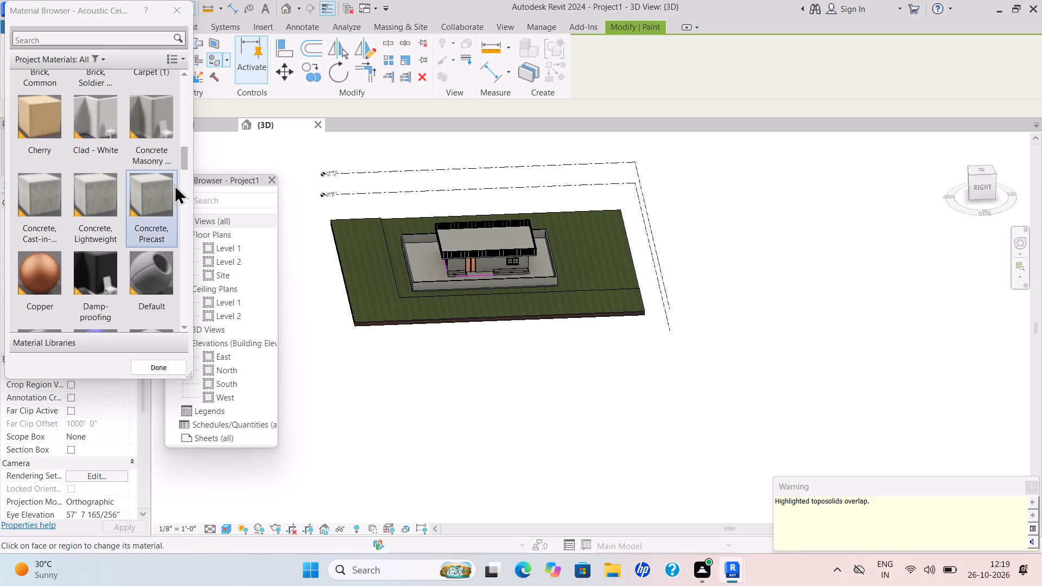
pyautogui.scroll(5, 174, 184)
pyautogui.moveTo(156, 256); pyautogui.dragTo(168, 257)
pyautogui.click(544, 294)
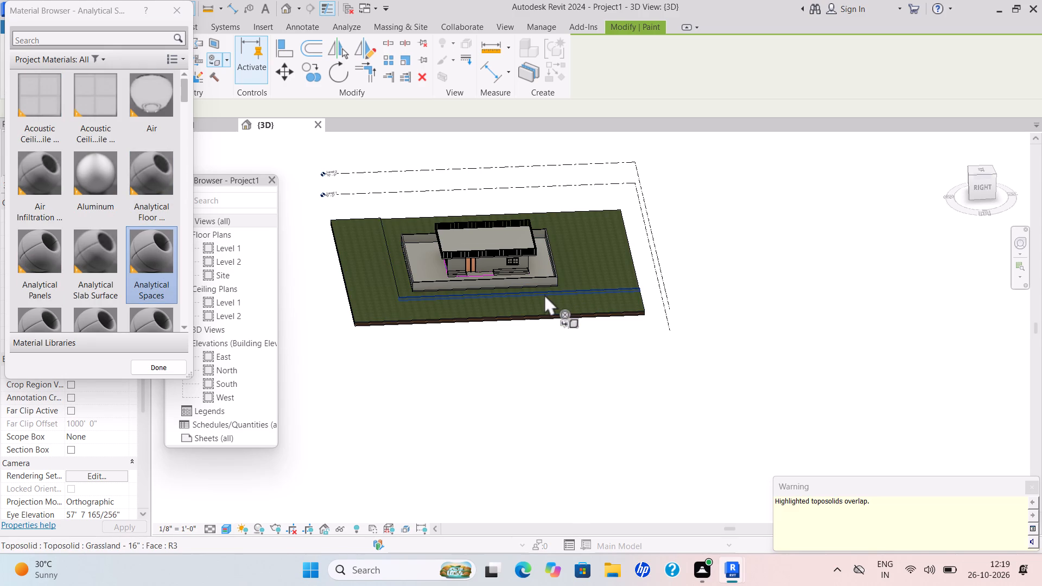
pyautogui.scroll(3, 374, 284)
pyautogui.click(379, 284)
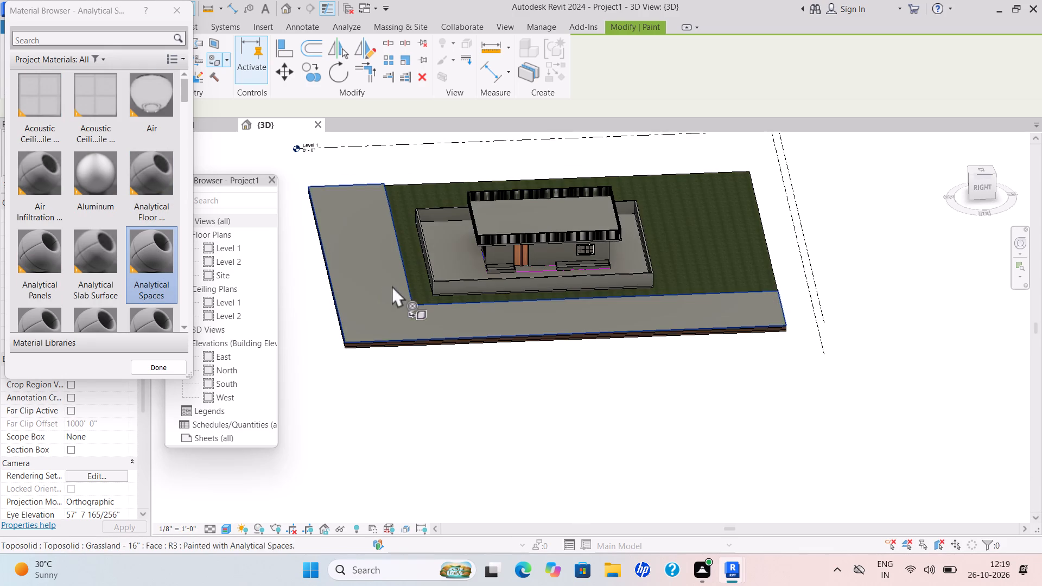
pyautogui.scroll(1, 488, 277)
pyautogui.scroll(-1, 488, 277)
pyautogui.scroll(1, 488, 277)
pyautogui.scroll(-1, 489, 277)
pyautogui.scroll(1, 507, 277)
pyautogui.press('Escape')
# Examine the painted L-shaped strip, boundary wall and building from several angles in the 3D view.
pyautogui.scroll(4, 639, 278)
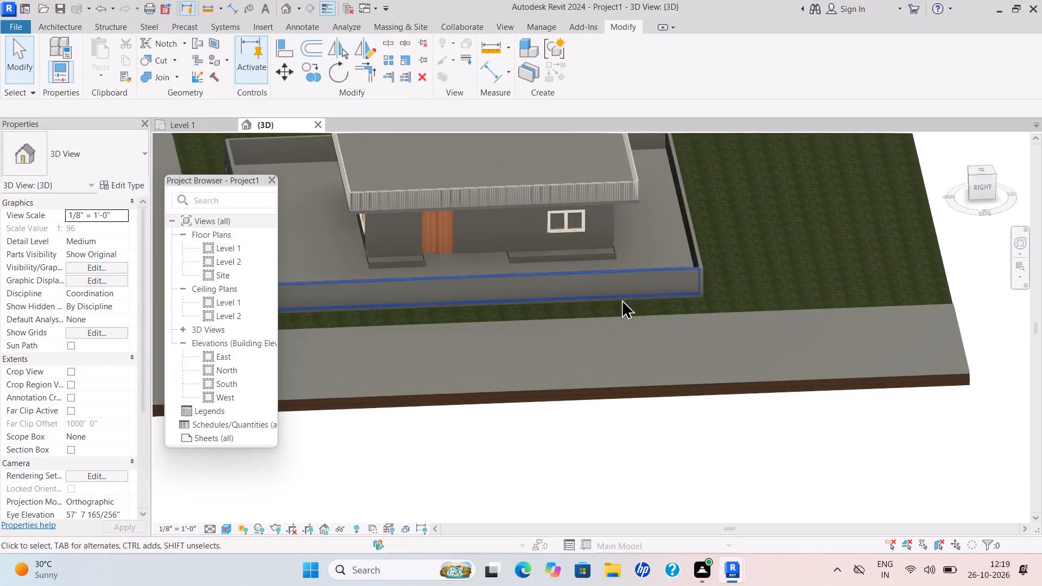
pyautogui.scroll(-1, 593, 319)
pyautogui.keyDown('shift'); pyautogui.moveTo(590, 319); pyautogui.dragTo(837, 271, button='middle'); pyautogui.keyUp('shift')
pyautogui.scroll(-1, 783, 259)
pyautogui.middleClick(783, 260)
pyautogui.keyDown('shift'); pyautogui.moveTo(782, 252); pyautogui.dragTo(784, 260, button='middle'); pyautogui.keyUp('shift')
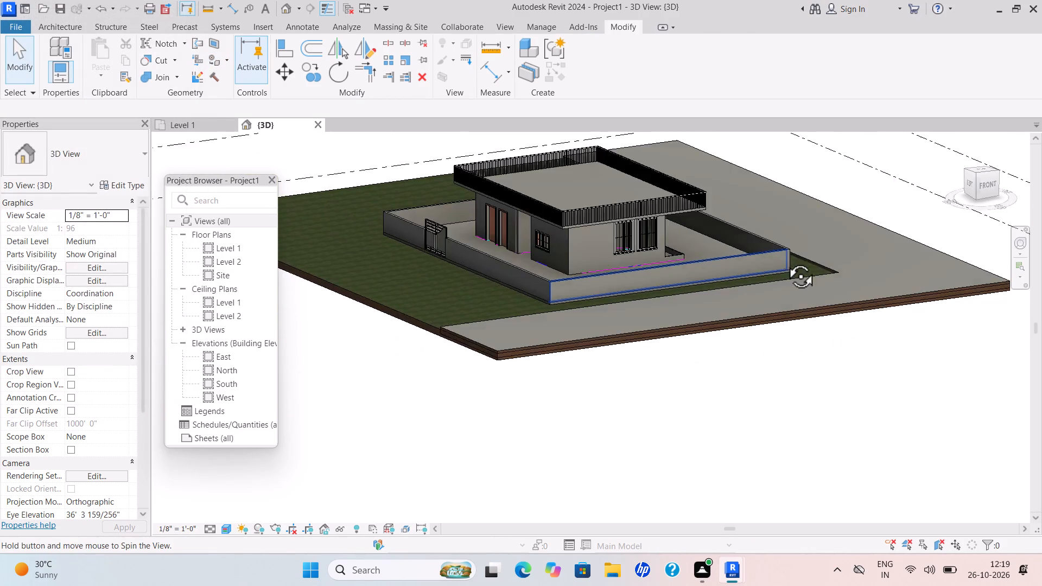
pyautogui.keyDown('shift'); pyautogui.moveTo(784, 260); pyautogui.dragTo(901, 230, button='middle'); pyautogui.keyUp('shift')
pyautogui.moveTo(858, 234); pyautogui.dragTo(607, 340, button='middle')
pyautogui.keyDown('shift'); pyautogui.scroll(1, 606, 326); pyautogui.keyUp('shift')
pyautogui.moveTo(721, 297); pyautogui.dragTo(679, 302, button='middle')
pyautogui.keyDown('shift'); pyautogui.scroll(-1, 721, 298); pyautogui.keyUp('shift')
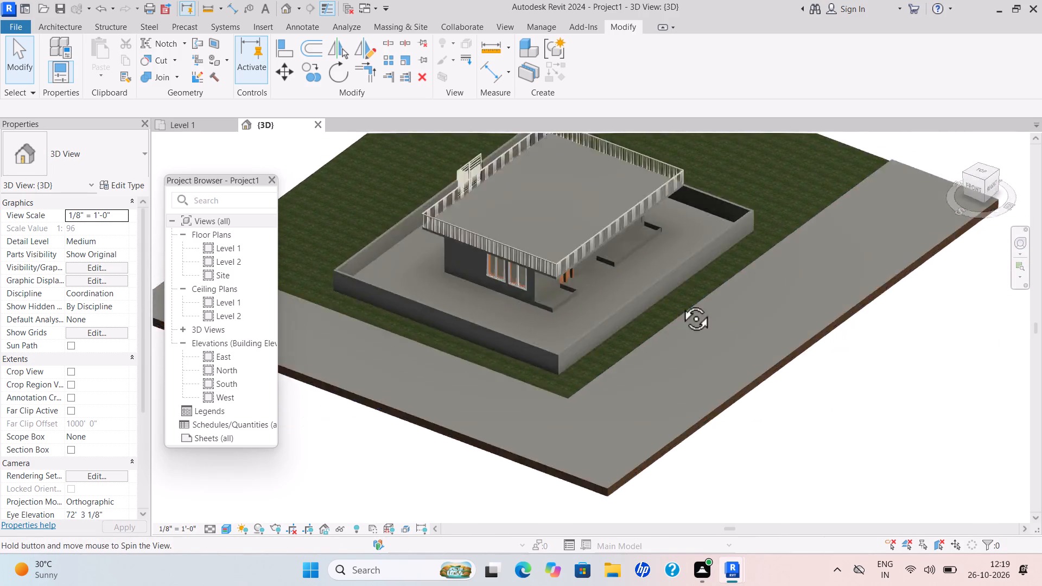
pyautogui.moveTo(679, 302); pyautogui.dragTo(612, 285, button='middle')
pyautogui.scroll(1, 564, 291)
pyautogui.scroll(-1, 559, 290)
pyautogui.scroll(3, 544, 290)
pyautogui.keyDown('shift'); pyautogui.moveTo(545, 290); pyautogui.dragTo(524, 273, button='middle'); pyautogui.keyUp('shift')
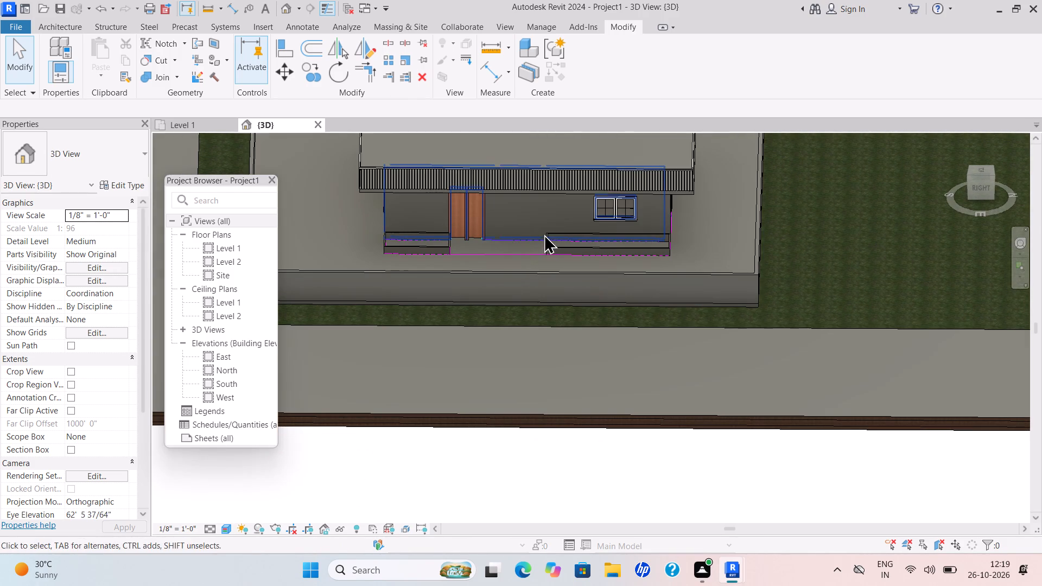
pyautogui.scroll(2, 481, 265)
pyautogui.keyDown('shift'); pyautogui.moveTo(505, 263); pyautogui.dragTo(531, 205, button='middle'); pyautogui.keyUp('shift')
pyautogui.scroll(-2, 669, 203)
pyautogui.scroll(2, 680, 206)
pyautogui.scroll(-3, 683, 208)
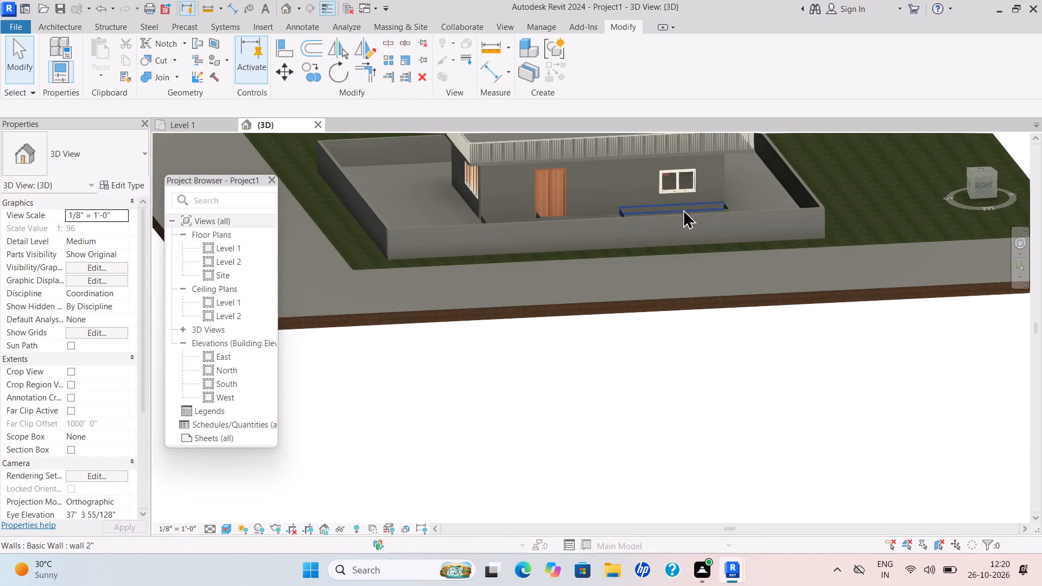
pyautogui.scroll(-2, 682, 210)
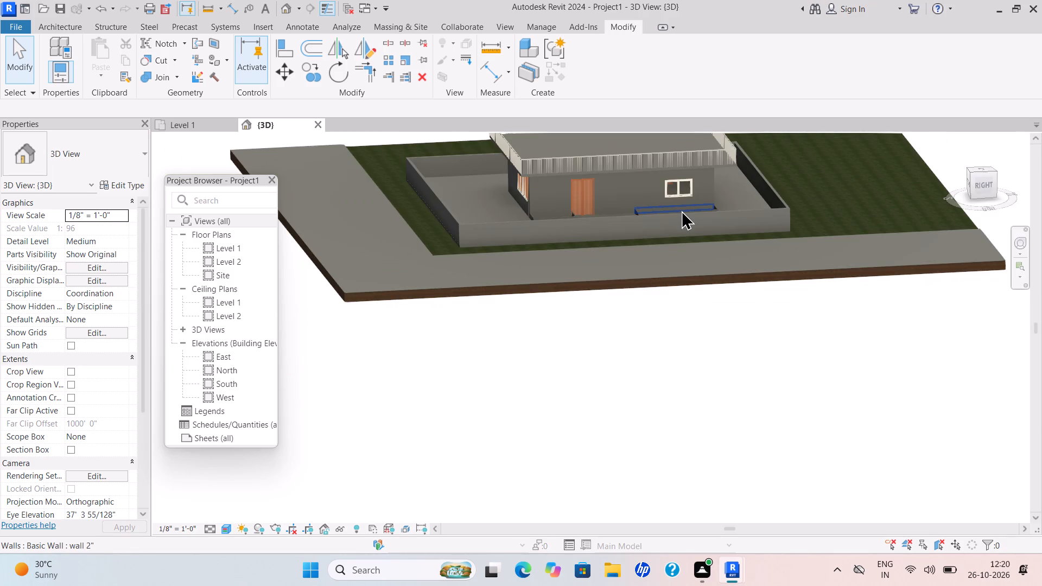
pyautogui.scroll(-2, 681, 210)
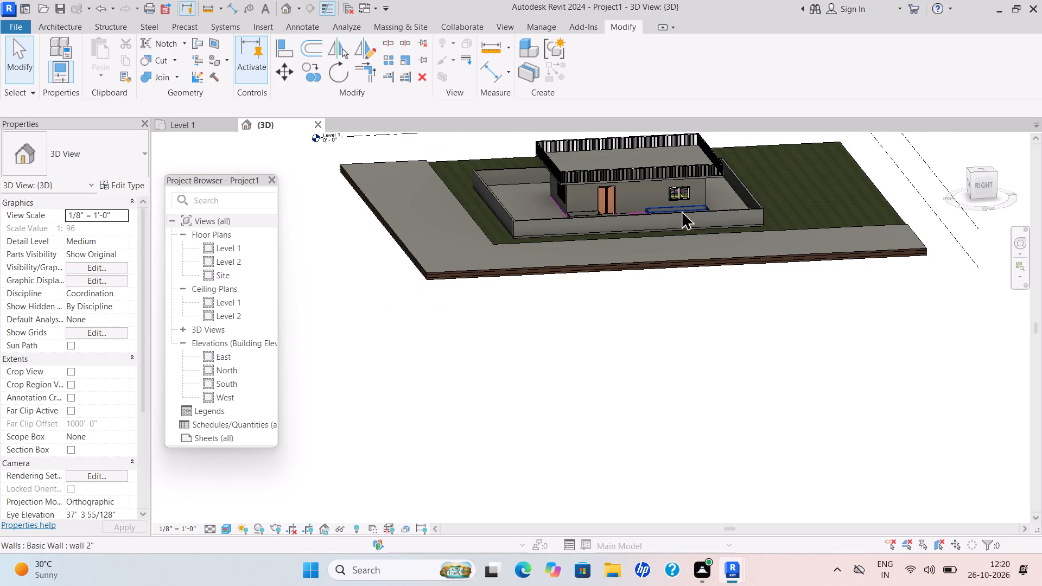
pyautogui.scroll(3, 681, 210)
pyautogui.scroll(-3, 681, 211)
pyautogui.keyDown('shift'); pyautogui.moveTo(683, 215); pyautogui.dragTo(632, 175, button='middle'); pyautogui.keyUp('shift')
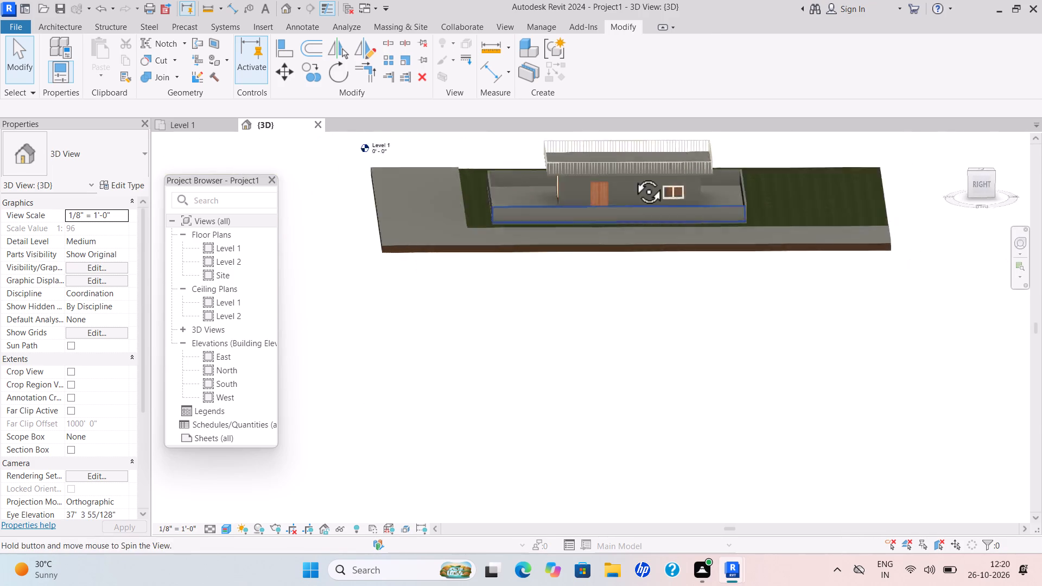
pyautogui.keyDown('shift'); pyautogui.moveTo(632, 175); pyautogui.dragTo(622, 172, button='middle'); pyautogui.keyUp('shift')
pyautogui.scroll(1, 625, 190)
pyautogui.moveTo(625, 194); pyautogui.dragTo(653, 221, button='middle')
pyautogui.scroll(1, 666, 254)
pyautogui.moveTo(671, 274); pyautogui.dragTo(703, 340, button='middle')
pyautogui.keyDown('shift'); pyautogui.scroll(-1, 698, 337); pyautogui.keyUp('shift')
pyautogui.scroll(1, 695, 281)
pyautogui.scroll(-1, 700, 279)
pyautogui.scroll(1, 700, 278)
pyautogui.scroll(-1, 703, 278)
pyautogui.scroll(2, 706, 278)
pyautogui.moveTo(705, 270); pyautogui.dragTo(691, 341, button='middle')
pyautogui.keyDown('shift'); pyautogui.scroll(-1, 691, 341); pyautogui.keyUp('shift')
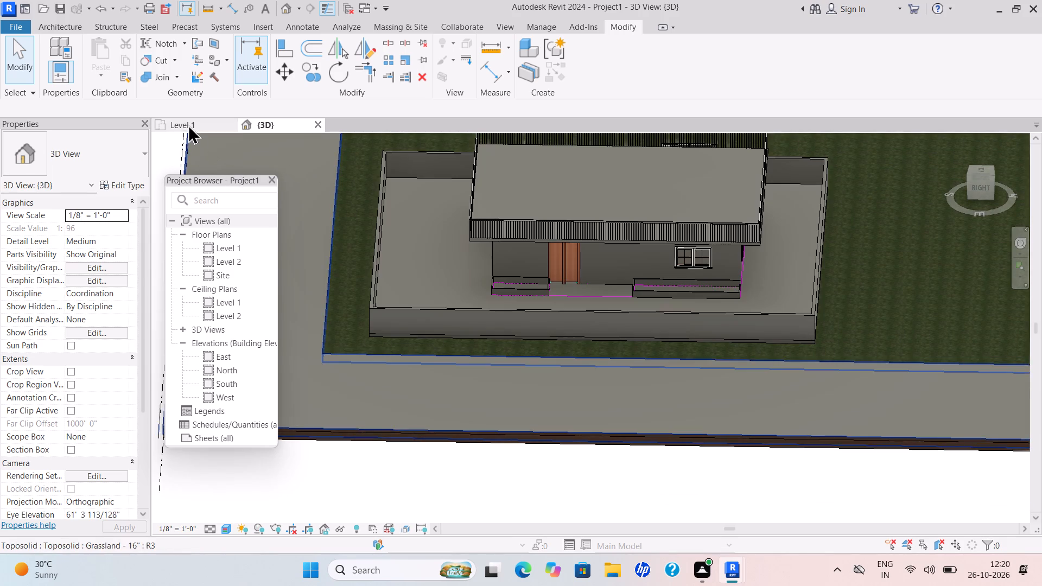
# In the Level 1 plan, place a rotated Gate_davinder_11707.0001 component on the east boundary wall, opposite the building entrance.
pyautogui.click(188, 124)
pyautogui.scroll(-2, 488, 205)
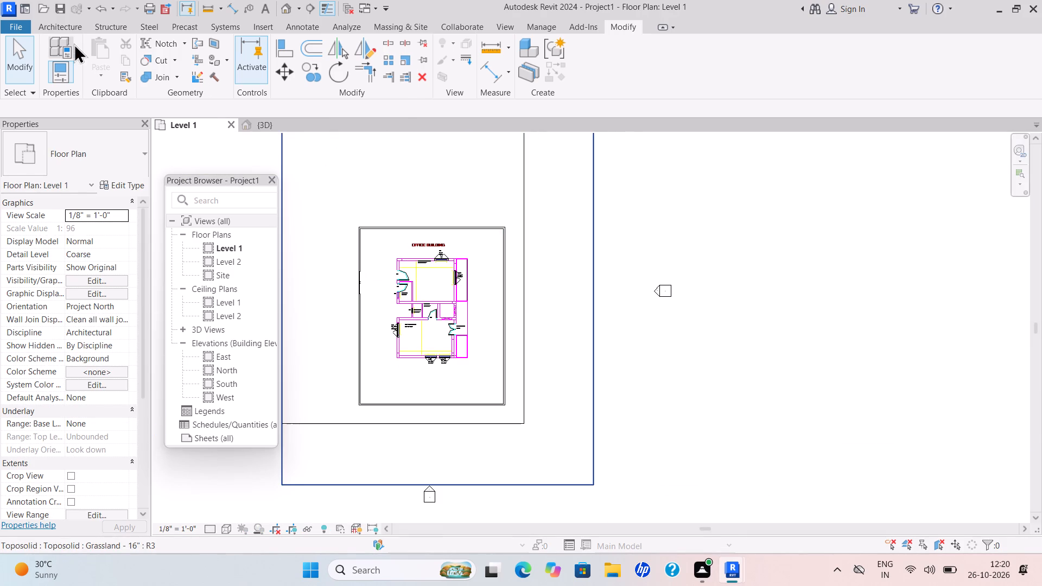
pyautogui.click(56, 26)
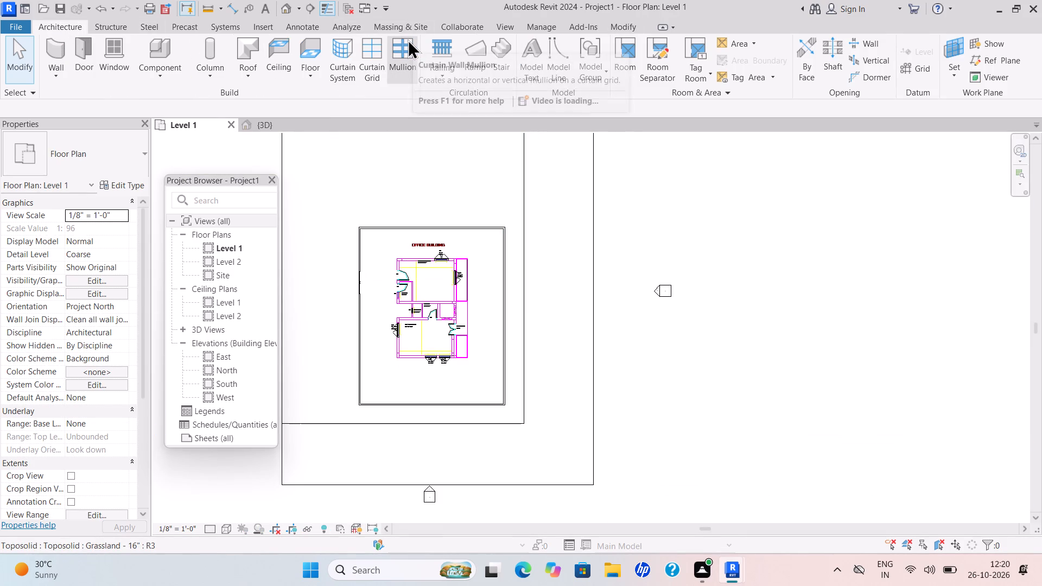
pyautogui.click(614, 23)
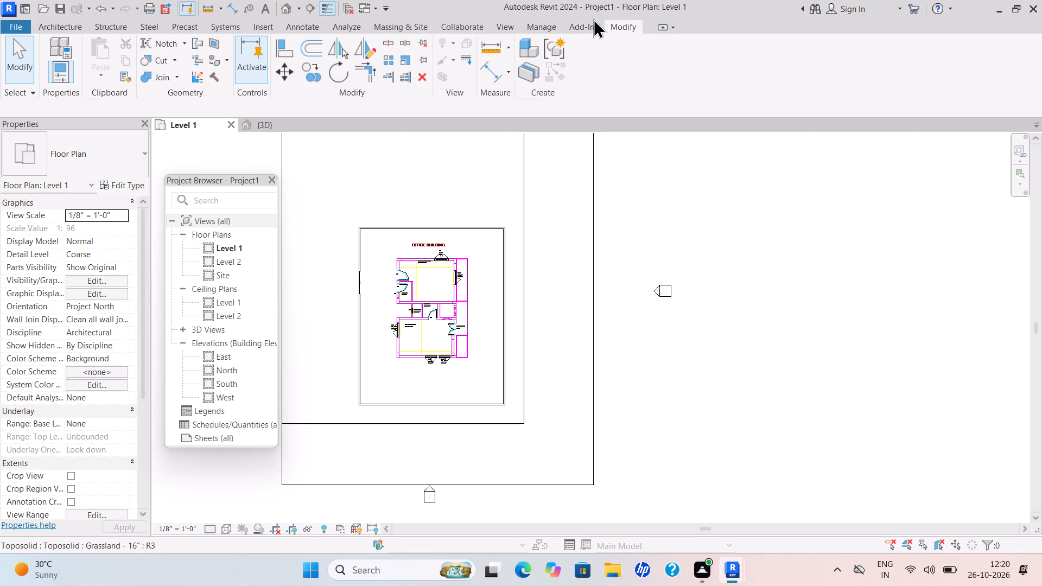
pyautogui.click(61, 22)
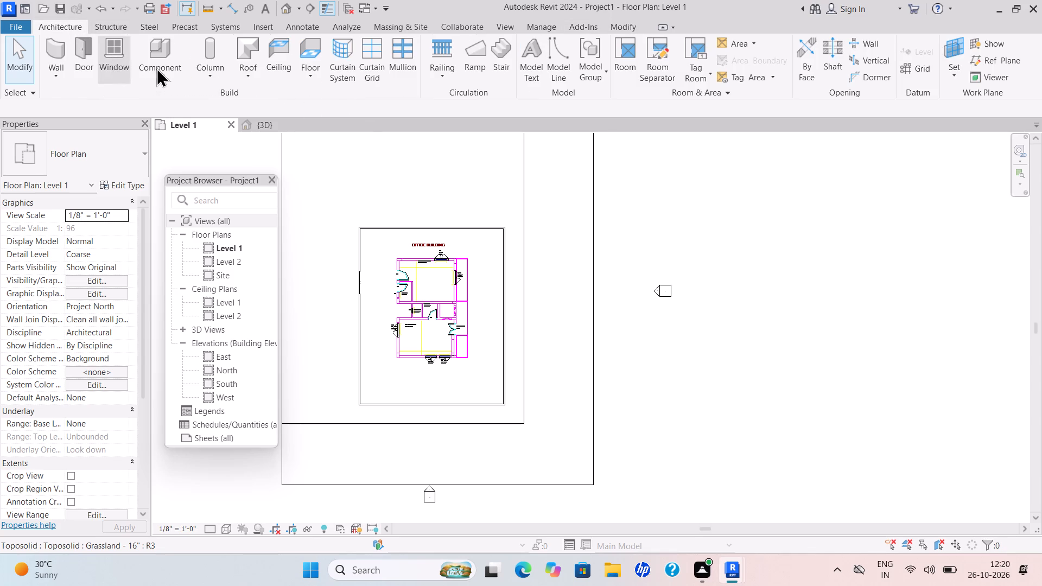
pyautogui.click(166, 72)
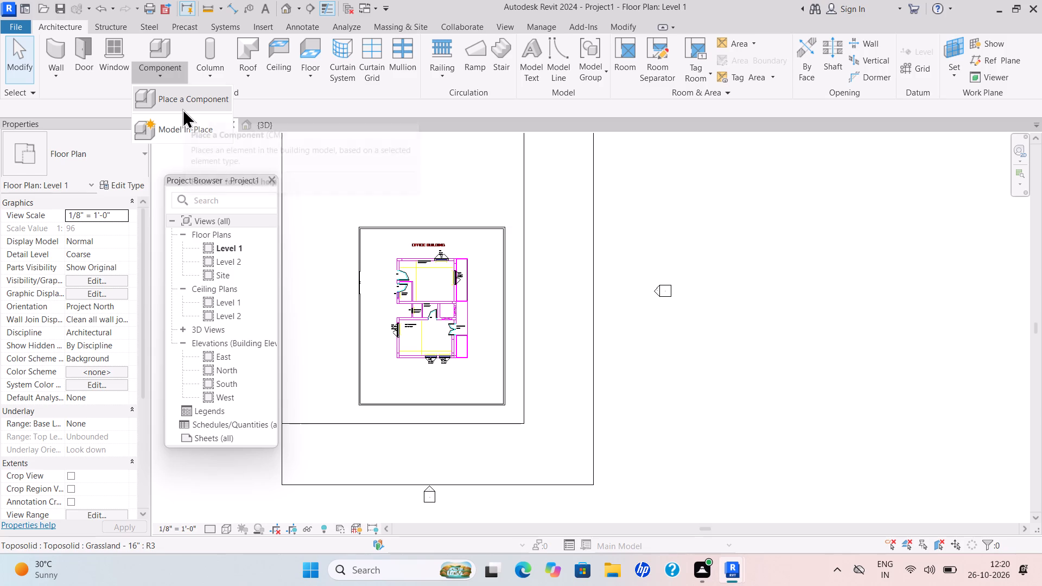
pyautogui.click(182, 109)
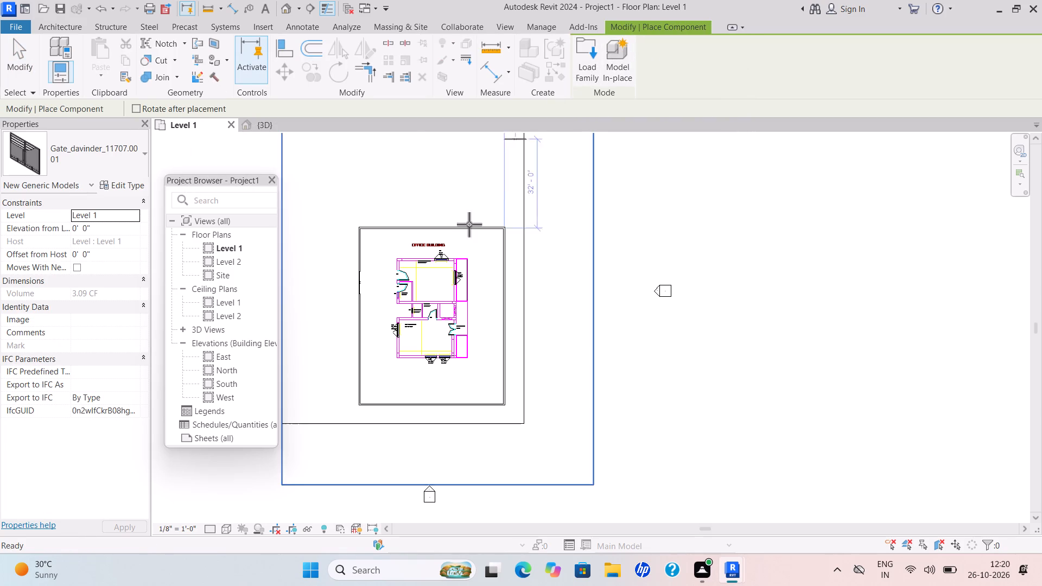
pyautogui.scroll(1, 509, 367)
pyautogui.scroll(-1, 509, 368)
pyautogui.scroll(2, 509, 368)
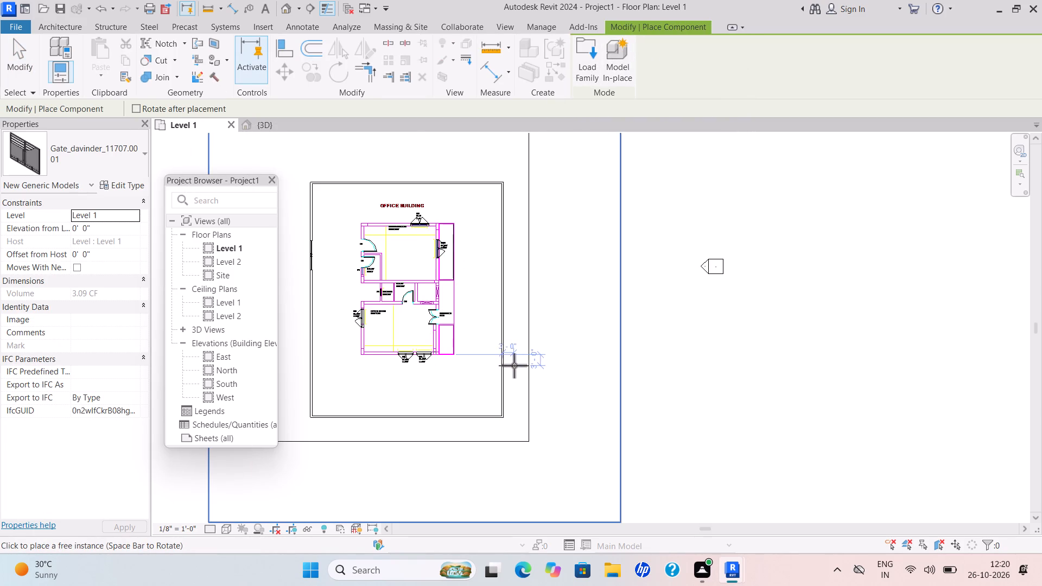
pyautogui.scroll(4, 493, 381)
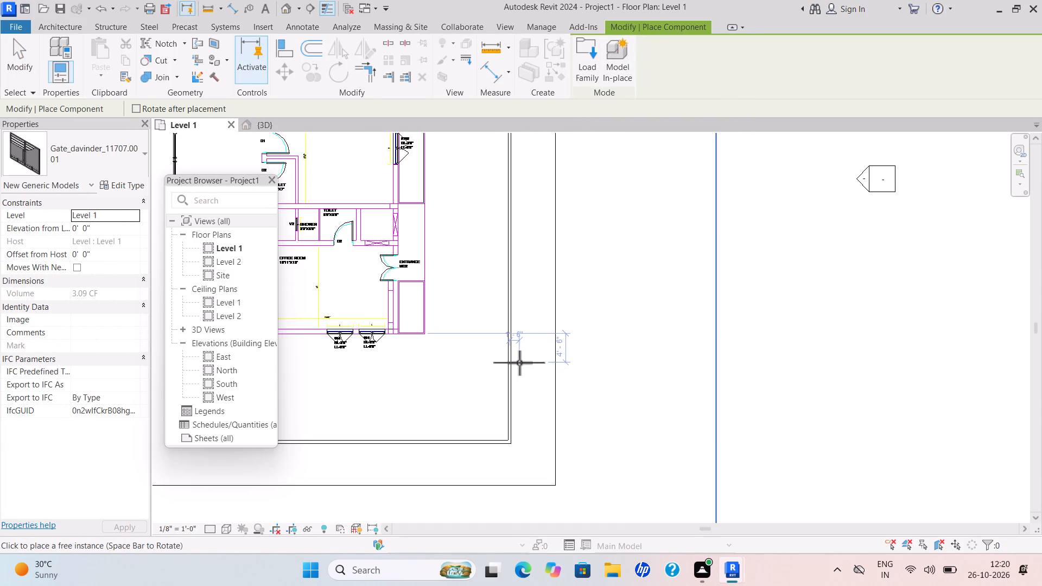
pyautogui.press('space')
pyautogui.scroll(2, 515, 330)
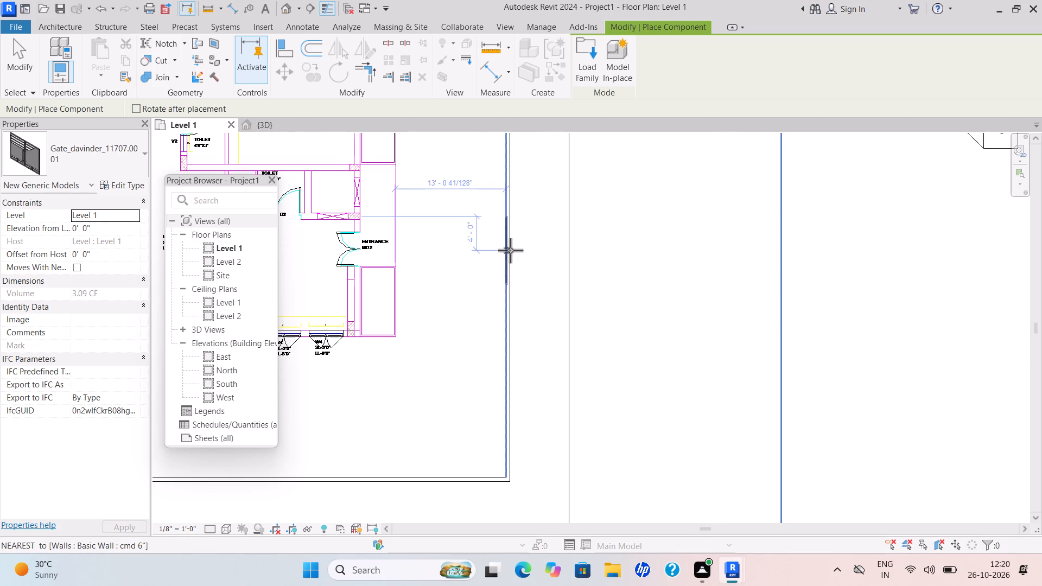
pyautogui.click(510, 246)
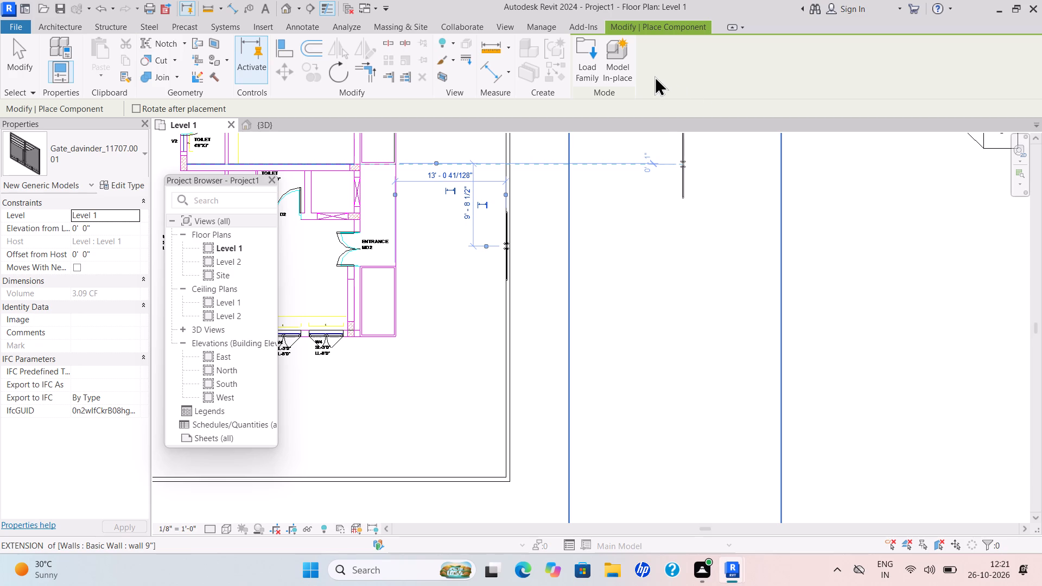
pyautogui.press('Escape')
pyautogui.press('Escape')
pyautogui.press('Escape')
pyautogui.scroll(2, 518, 251)
pyautogui.moveTo(533, 258); pyautogui.dragTo(768, 328, button='middle')
pyautogui.press('Escape')
pyautogui.scroll(-1, 734, 319)
pyautogui.scroll(-1, 512, 219)
pyautogui.press('Escape')
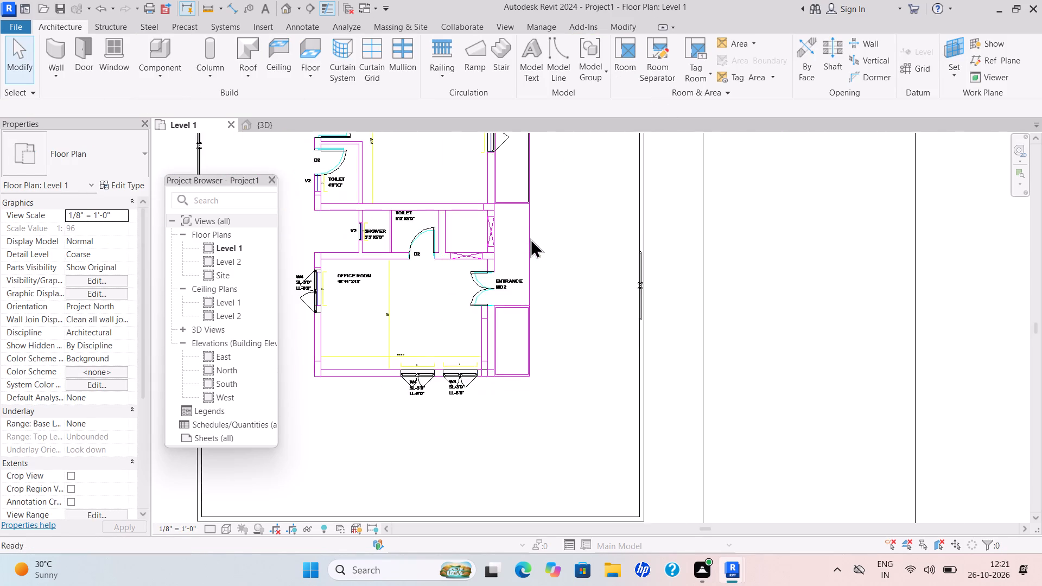
# Delete the existing gate in the west boundary wall.
pyautogui.moveTo(547, 250); pyautogui.dragTo(734, 287, button='middle')
pyautogui.click(391, 176)
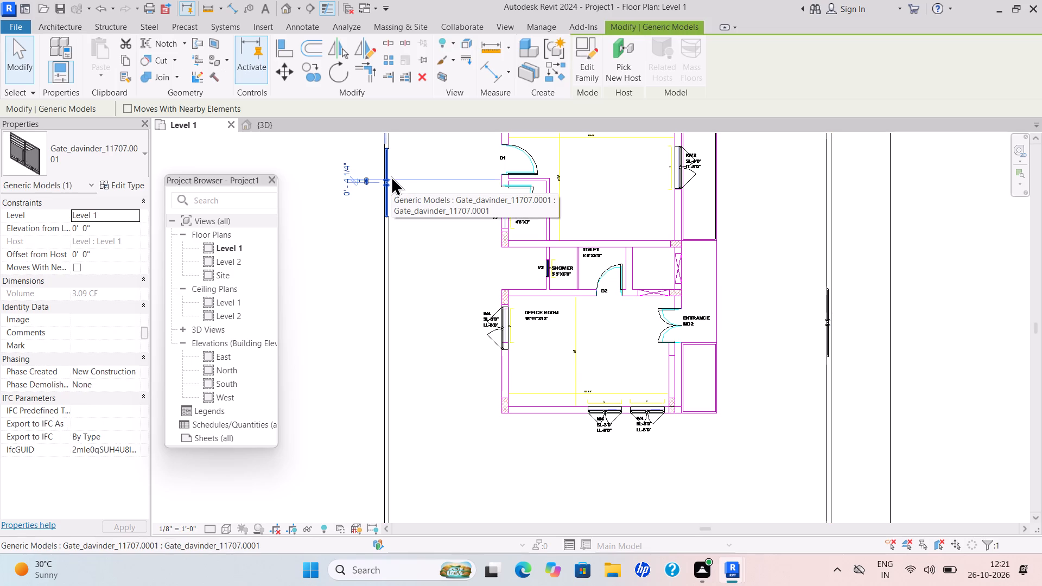
pyautogui.press('Delete')
# Extend the south segment of the west boundary wall north to meet the other segment, closing the former gate opening.
pyautogui.scroll(4, 378, 228)
pyautogui.moveTo(418, 216); pyautogui.dragTo(420, 356, button='middle')
pyautogui.scroll(5, 412, 316)
pyautogui.click(388, 355)
pyautogui.scroll(4, 414, 302)
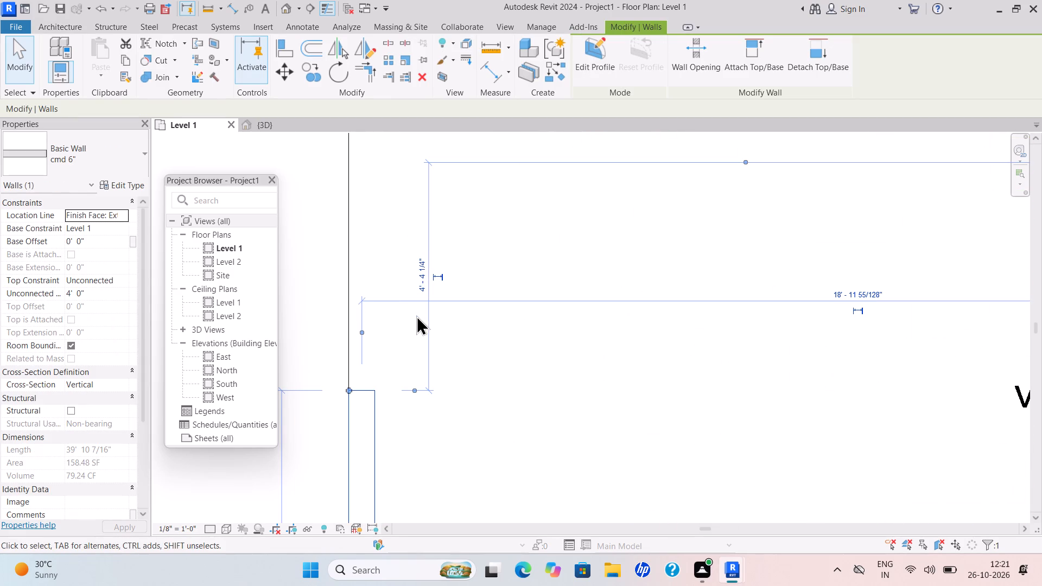
pyautogui.moveTo(352, 388); pyautogui.dragTo(372, 156)
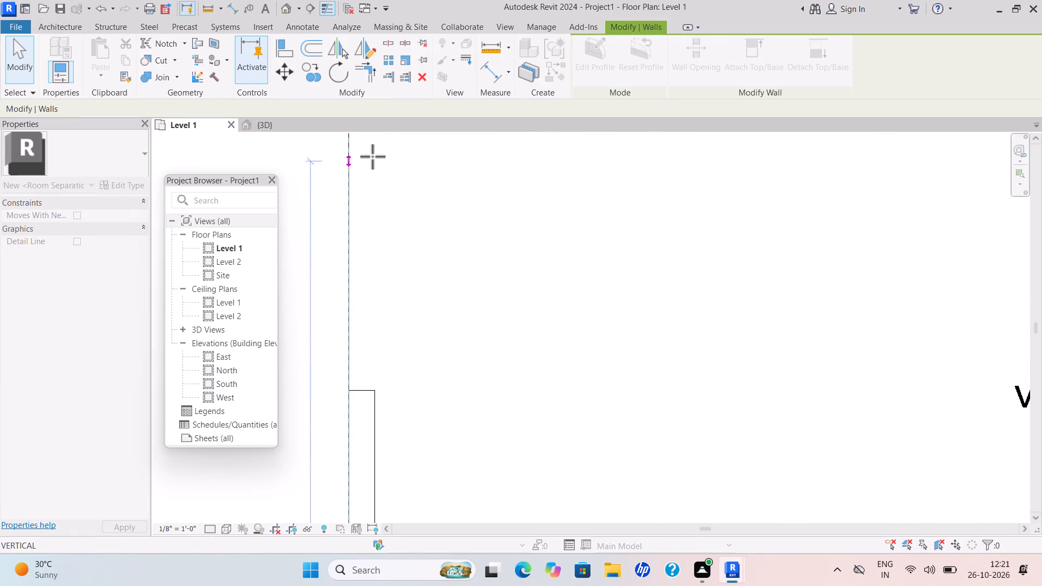
pyautogui.moveTo(372, 156); pyautogui.dragTo(372, 150)
pyautogui.moveTo(402, 239); pyautogui.dragTo(408, 417, button='middle')
pyautogui.scroll(-1, 406, 416)
pyautogui.scroll(1, 408, 417)
pyautogui.scroll(4, 357, 297)
pyautogui.moveTo(356, 340); pyautogui.dragTo(364, 286)
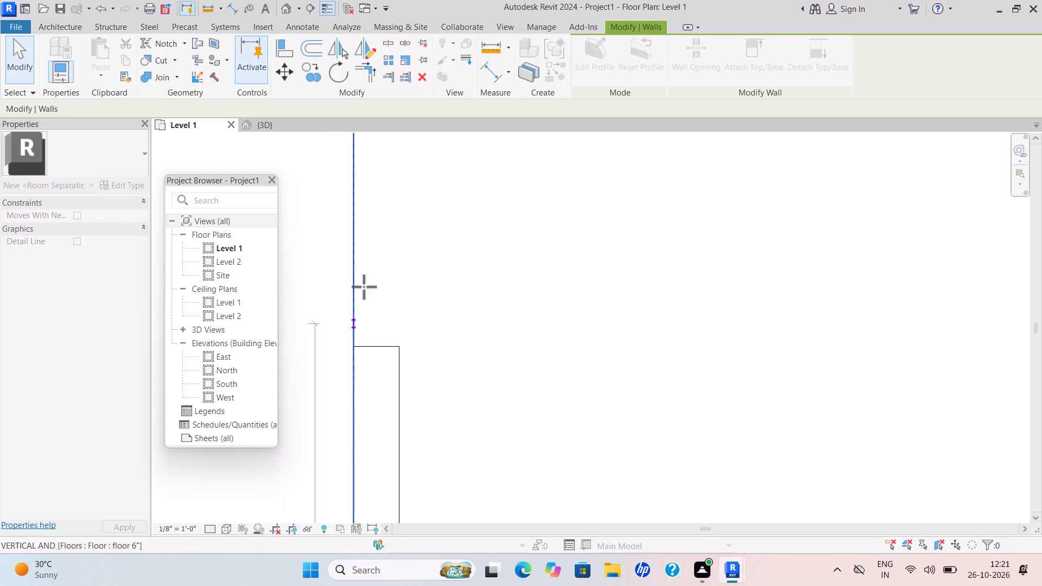
pyautogui.moveTo(364, 286); pyautogui.dragTo(369, 145)
pyautogui.scroll(1, 380, 183)
pyautogui.moveTo(373, 260); pyautogui.dragTo(353, 445, button='middle')
pyautogui.scroll(-4, 372, 264)
pyautogui.scroll(3, 345, 387)
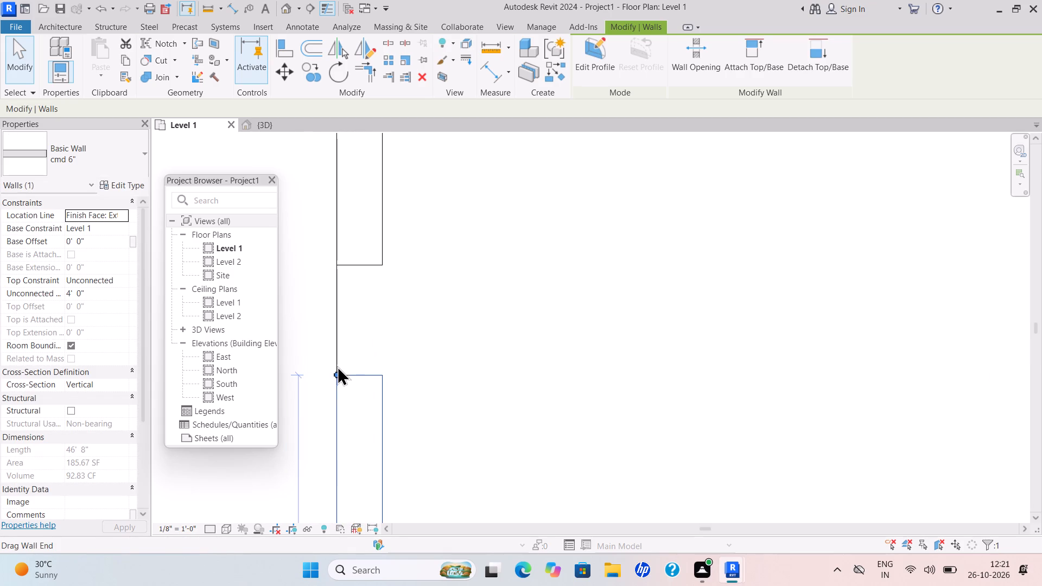
pyautogui.moveTo(334, 372); pyautogui.dragTo(342, 266)
pyautogui.scroll(-4, 437, 251)
pyautogui.scroll(1, 437, 251)
pyautogui.click(447, 259)
# Nudge the new east gate outward to centre it within the boundary wall's thickness, about 13'-2" from the building edge.
pyautogui.scroll(-6, 459, 259)
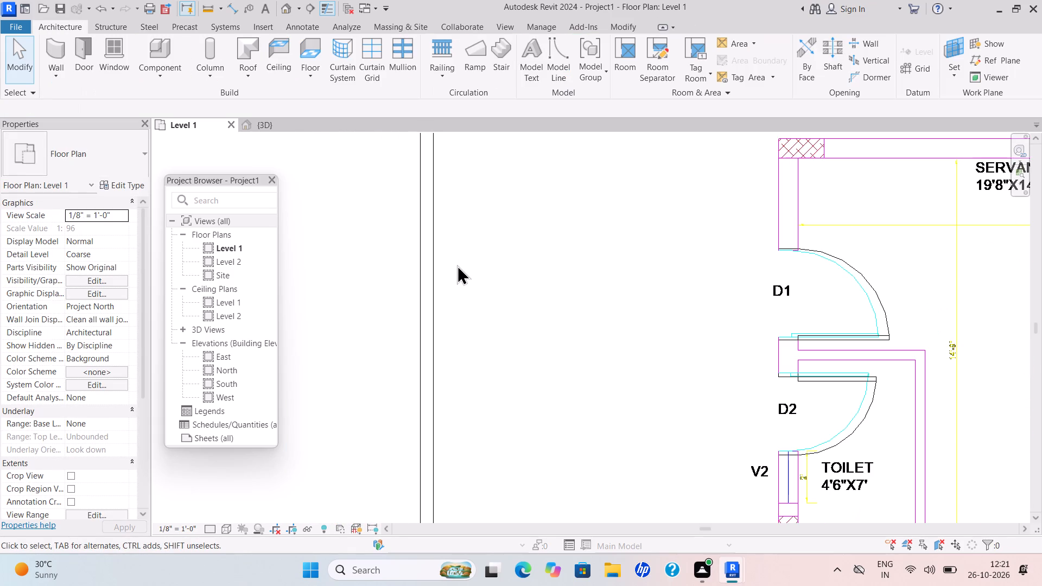
pyautogui.scroll(-13, 461, 271)
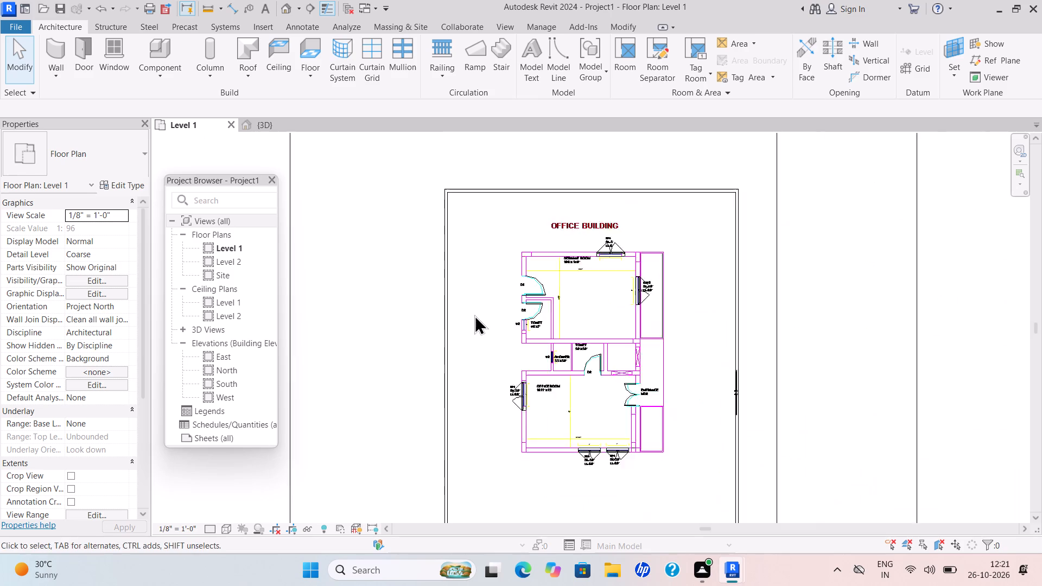
pyautogui.scroll(-1, 709, 383)
pyautogui.scroll(5, 709, 383)
pyautogui.scroll(-1, 680, 392)
pyautogui.scroll(2, 678, 392)
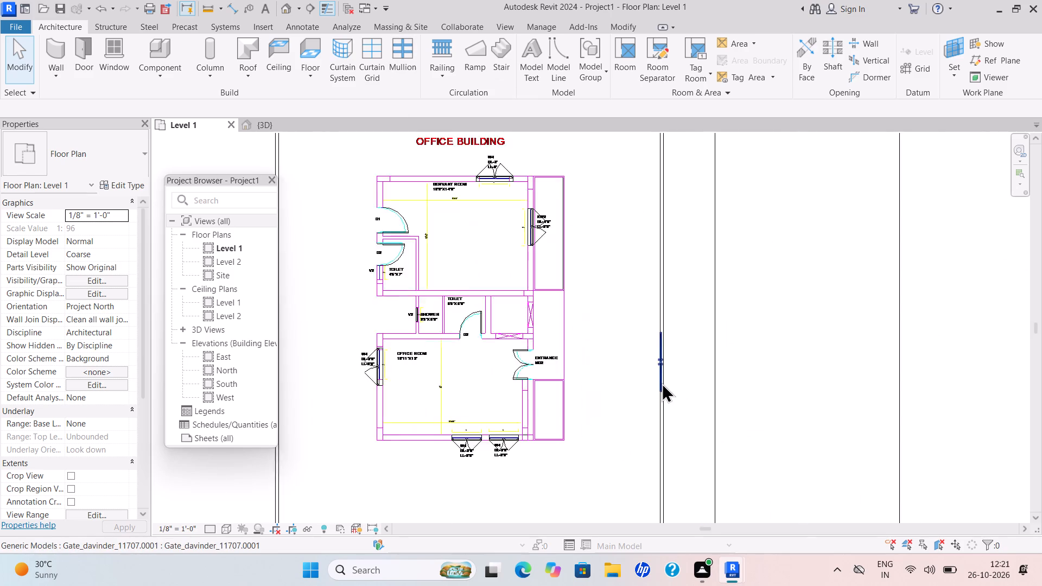
pyautogui.scroll(2, 662, 383)
pyautogui.click(662, 381)
pyautogui.press('Right')
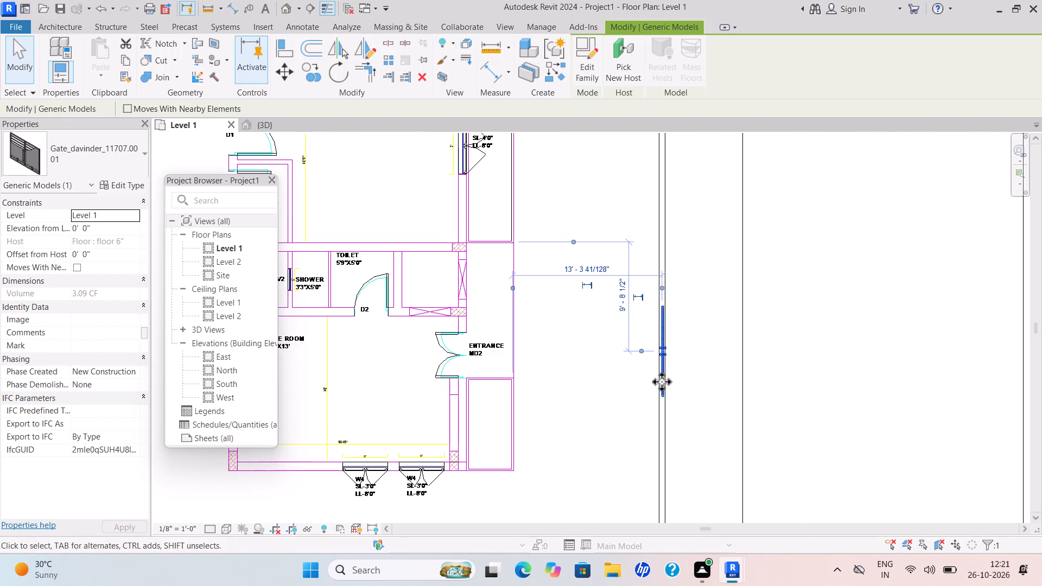
pyautogui.scroll(5, 669, 373)
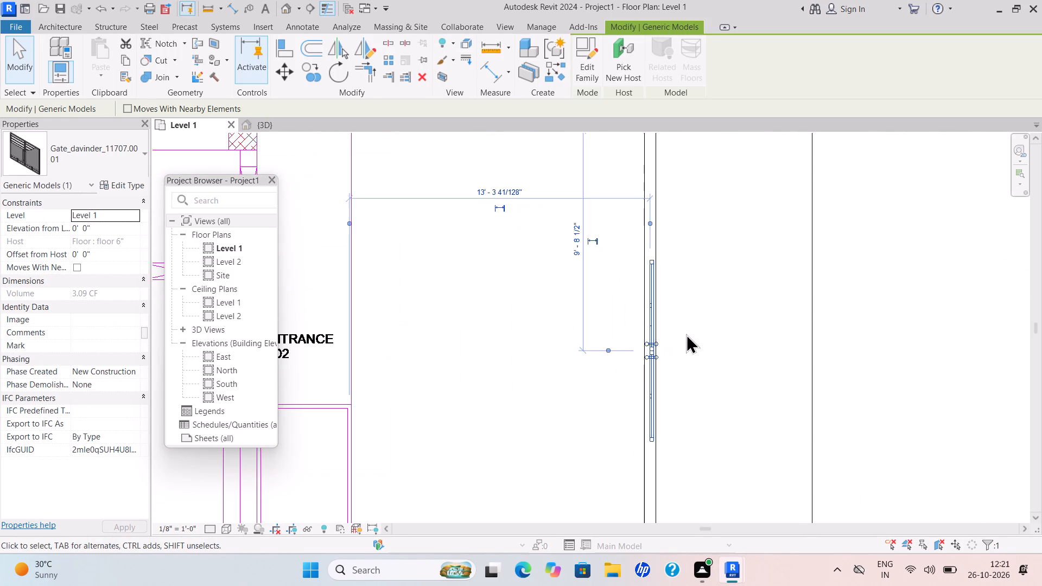
pyautogui.press('Left')
pyautogui.scroll(2, 681, 364)
pyautogui.press('Right')
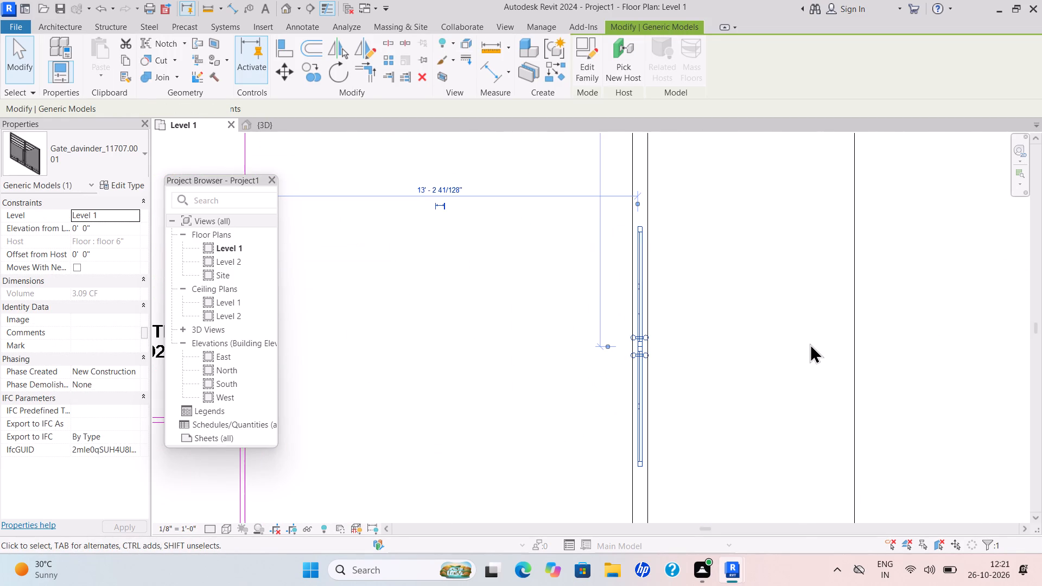
pyautogui.press('Escape')
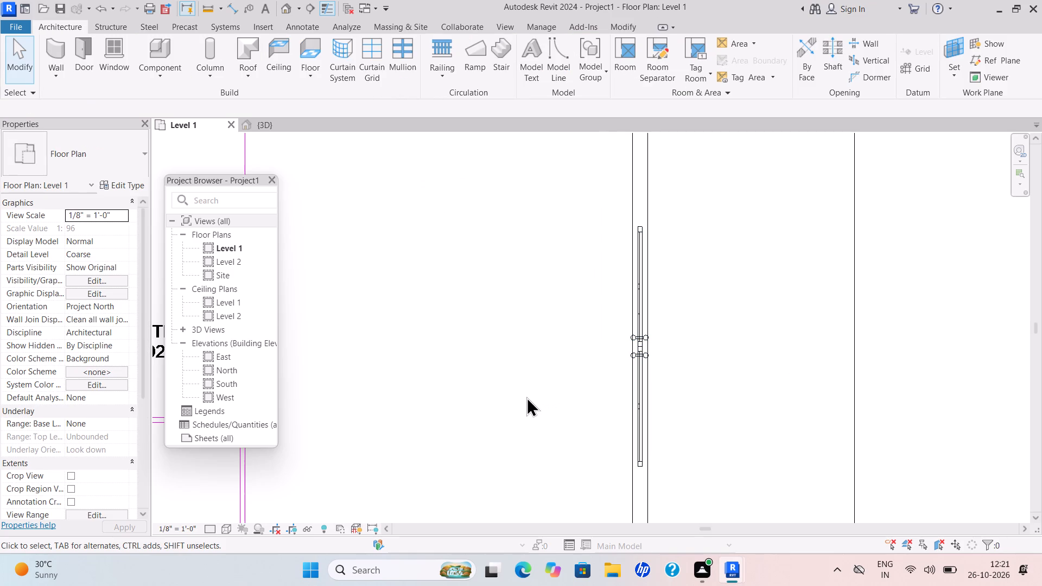
# Split the east boundary wall near the middle of the gate, keeping both segments.
pyautogui.click(625, 29)
pyautogui.click(387, 47)
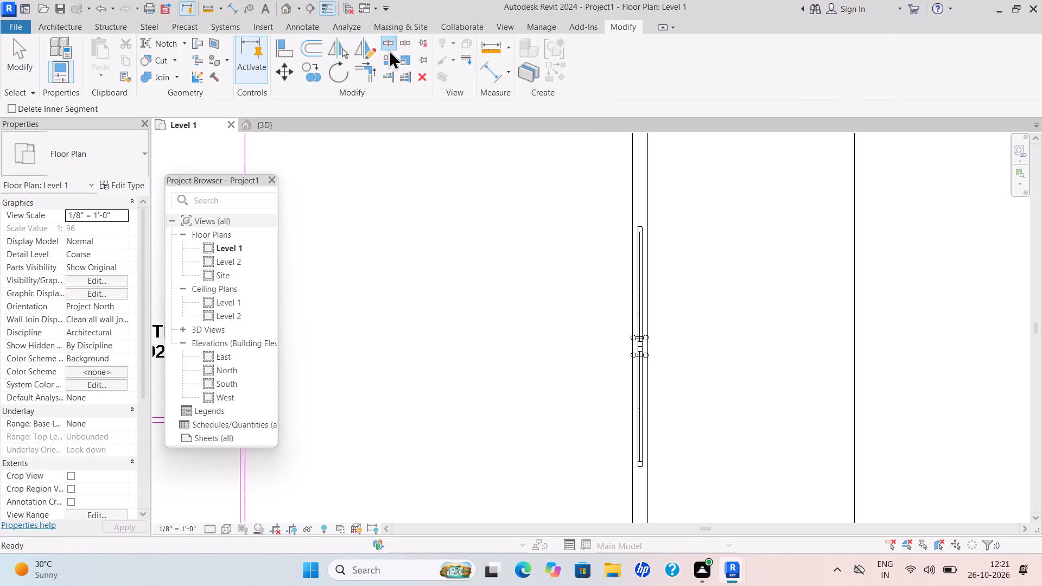
pyautogui.click(644, 338)
pyautogui.press('Escape')
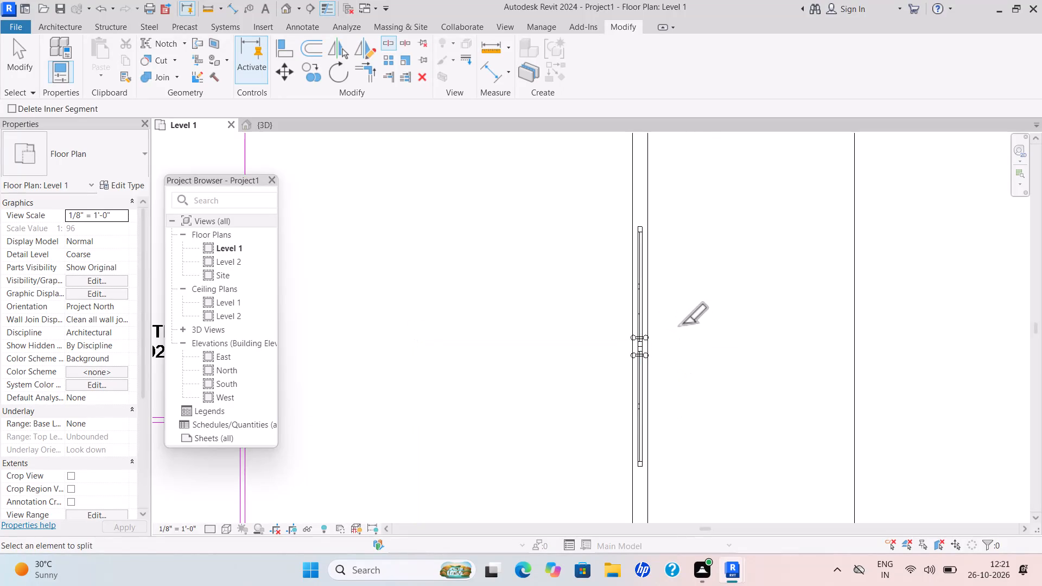
pyautogui.press('Escape')
pyautogui.scroll(4, 650, 321)
pyautogui.press('Escape')
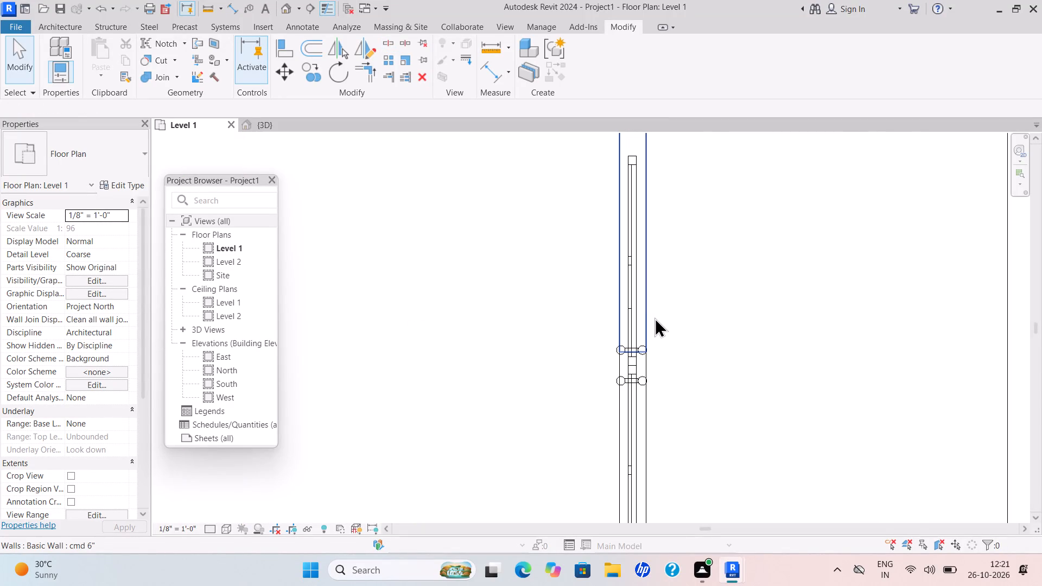
# Shorten the north segment of the split east wall, aligning its cut end with the gate's north end.
pyautogui.moveTo(655, 336); pyautogui.dragTo(659, 391, button='middle')
pyautogui.click(649, 386)
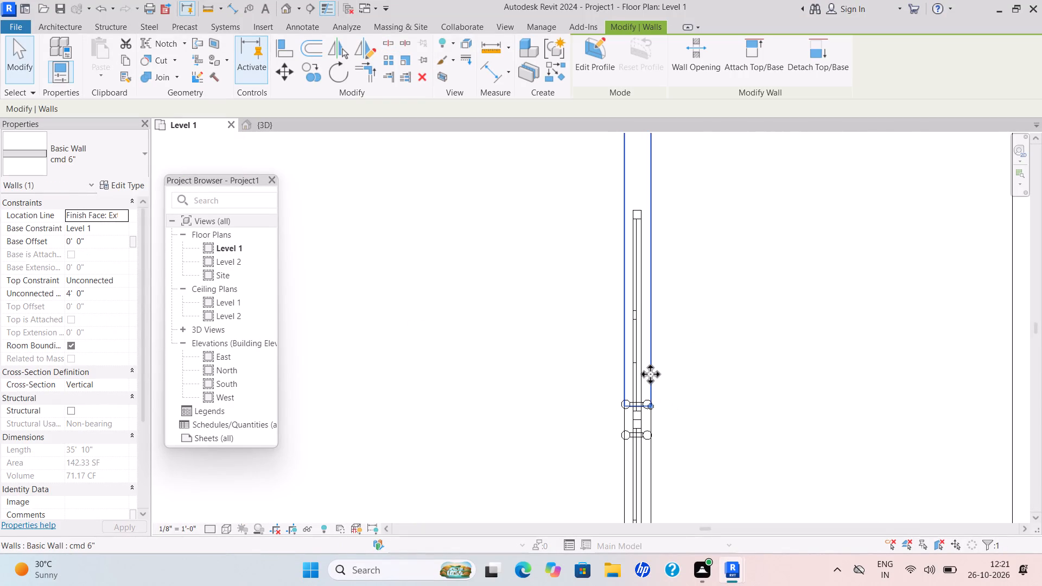
pyautogui.scroll(3, 650, 374)
pyautogui.moveTo(655, 421); pyautogui.dragTo(650, 307)
pyautogui.press('Escape')
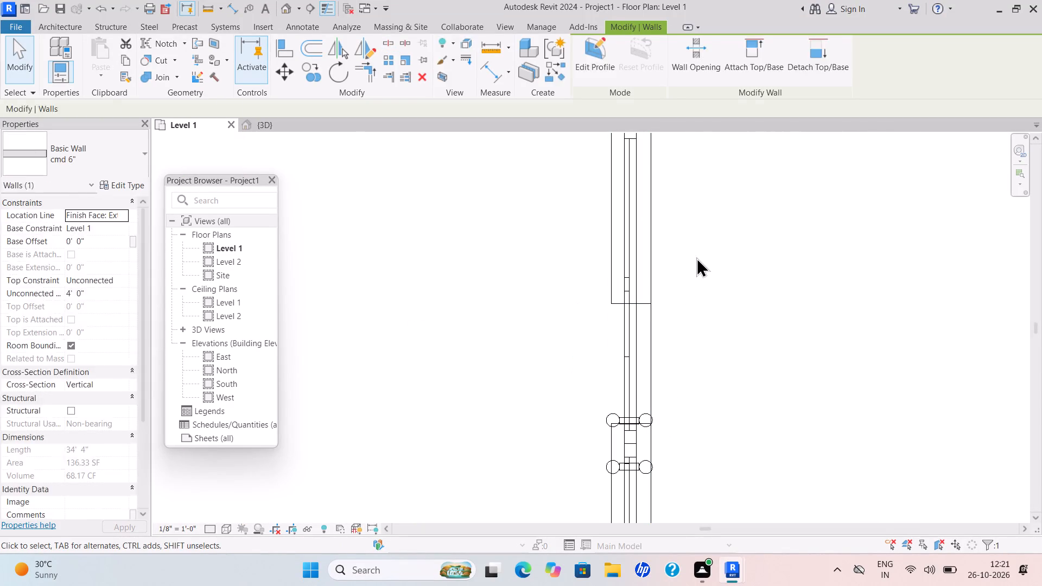
pyautogui.click(283, 48)
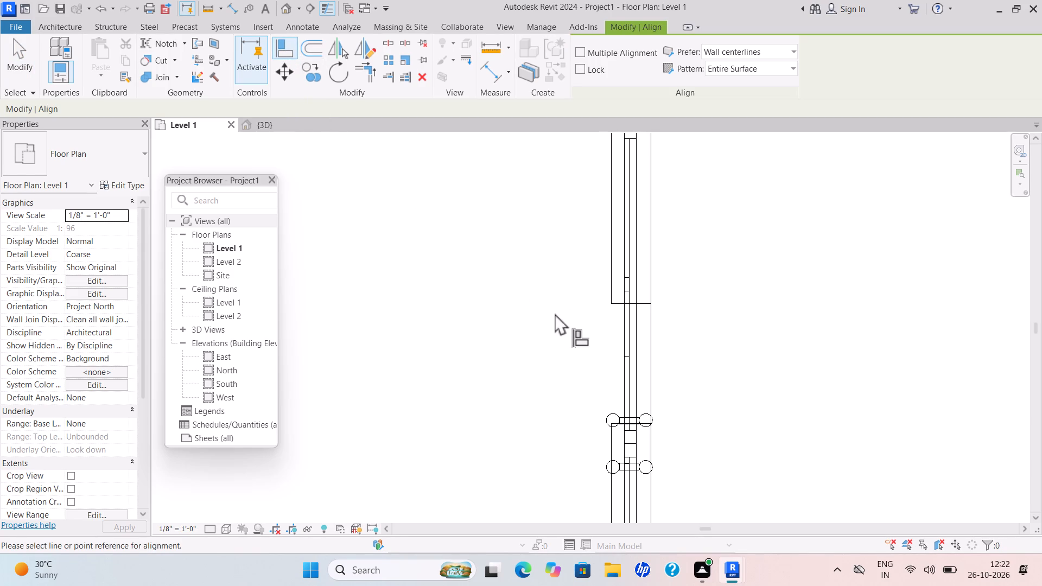
pyautogui.scroll(2, 660, 243)
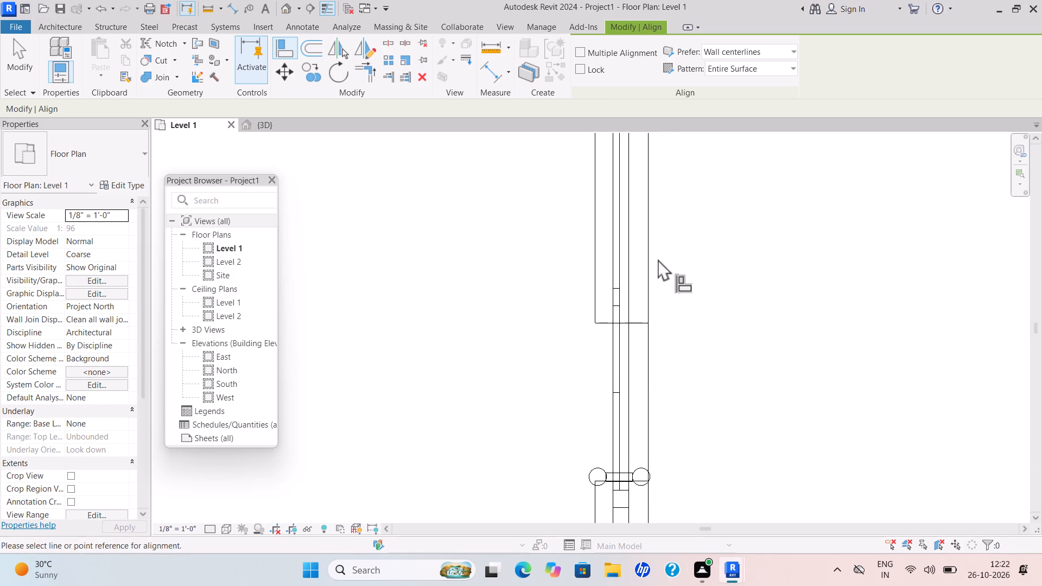
pyautogui.moveTo(659, 354); pyautogui.dragTo(654, 404, button='middle')
pyautogui.scroll(-1, 652, 403)
pyautogui.scroll(5, 627, 171)
pyautogui.click(620, 171)
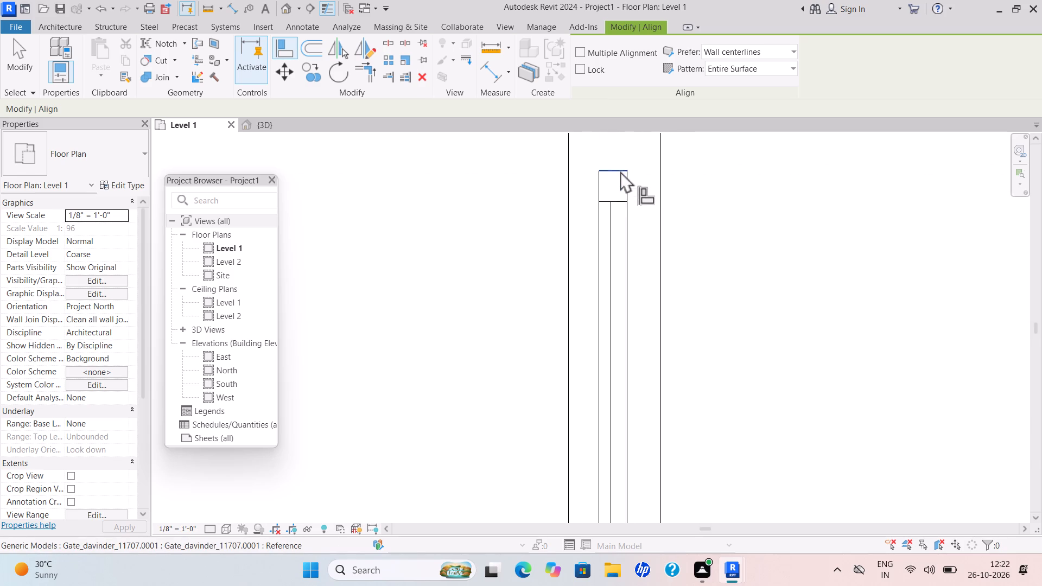
pyautogui.scroll(-5, 658, 274)
pyautogui.scroll(-1, 667, 355)
pyautogui.moveTo(665, 353); pyautogui.dragTo(641, 262, button='middle')
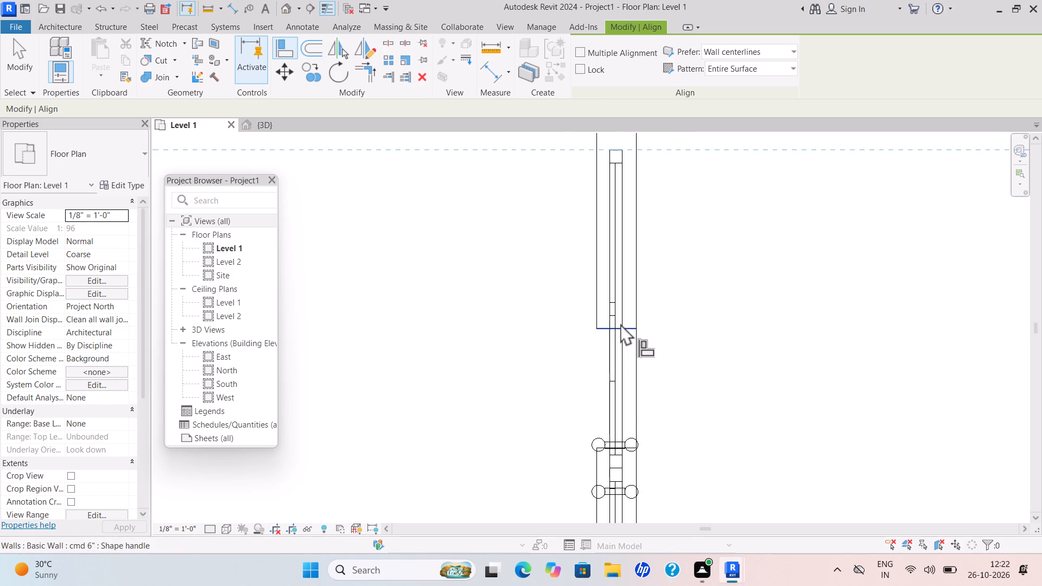
pyautogui.click(620, 324)
pyautogui.scroll(-5, 648, 325)
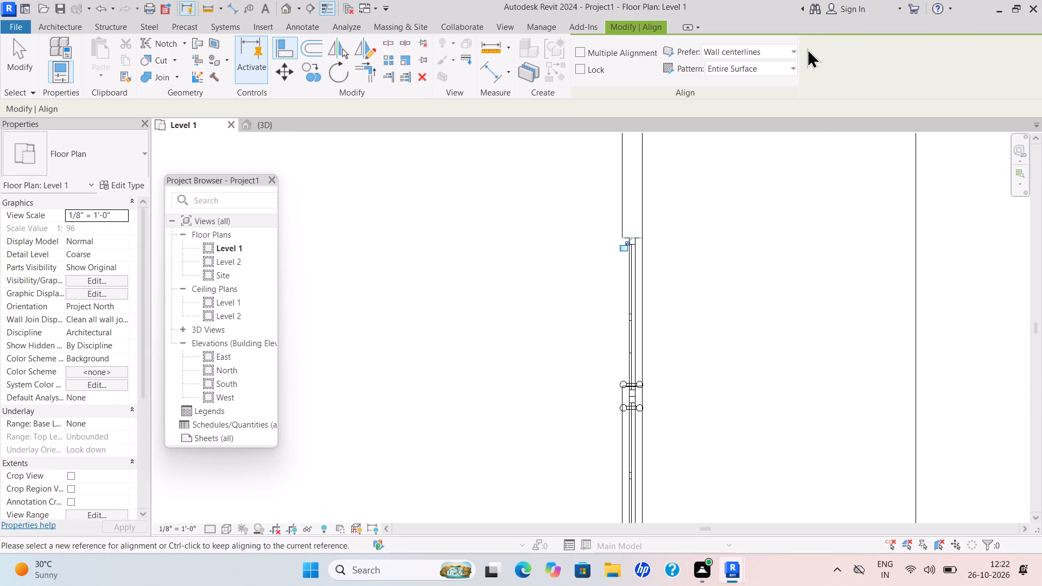
# Shorten the south segment of the split east boundary wall, aligning its cut end with the gate's south end.
pyautogui.click(284, 50)
pyautogui.scroll(3, 692, 431)
pyautogui.moveTo(696, 396); pyautogui.dragTo(686, 294, button='middle')
pyautogui.scroll(1, 686, 294)
pyautogui.scroll(-1, 542, 245)
pyautogui.scroll(1, 542, 244)
pyautogui.scroll(-1, 542, 243)
pyautogui.scroll(4, 544, 241)
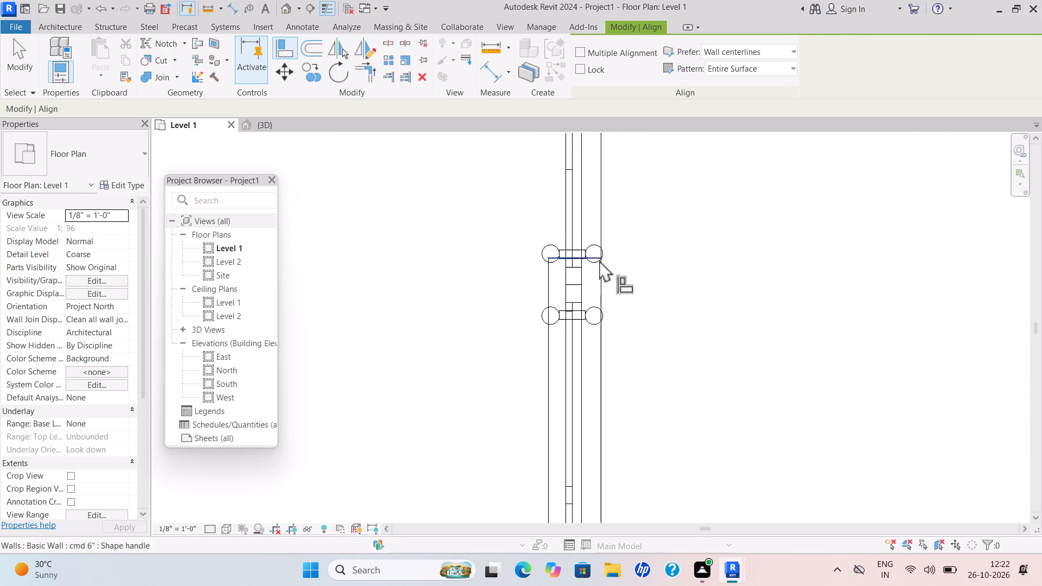
pyautogui.scroll(-8, 614, 276)
pyautogui.scroll(4, 597, 499)
pyautogui.scroll(-1, 596, 489)
pyautogui.scroll(5, 596, 489)
pyautogui.scroll(-1, 607, 466)
pyautogui.scroll(2, 607, 466)
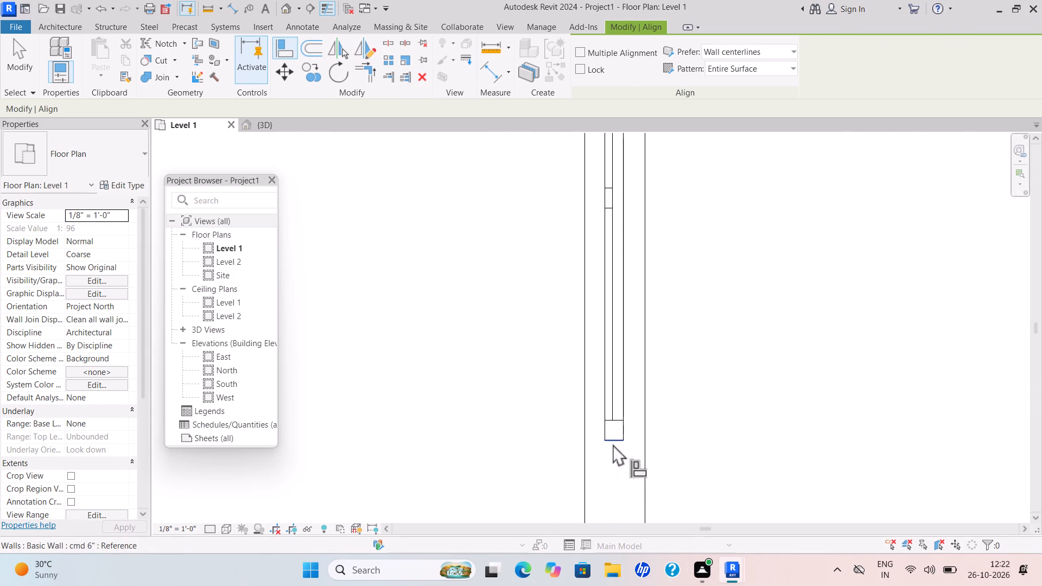
pyautogui.moveTo(613, 444); pyautogui.dragTo(616, 436)
pyautogui.scroll(-2, 697, 249)
pyautogui.moveTo(709, 261); pyautogui.dragTo(687, 401, button='middle')
pyautogui.scroll(-2, 652, 294)
pyautogui.moveTo(654, 334); pyautogui.dragTo(628, 474, button='middle')
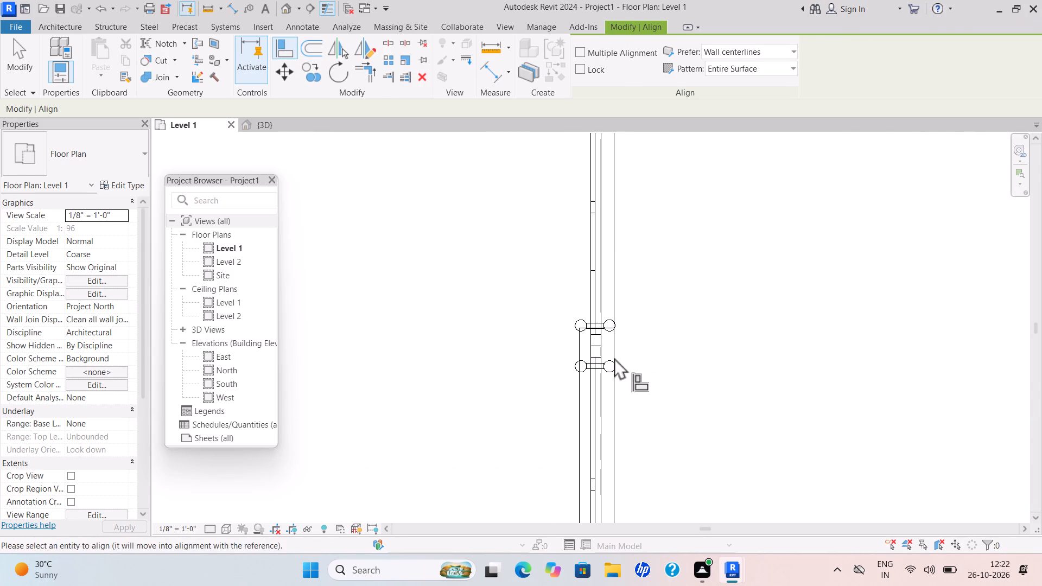
pyautogui.scroll(8, 614, 324)
pyautogui.click(607, 329)
pyautogui.press('Escape')
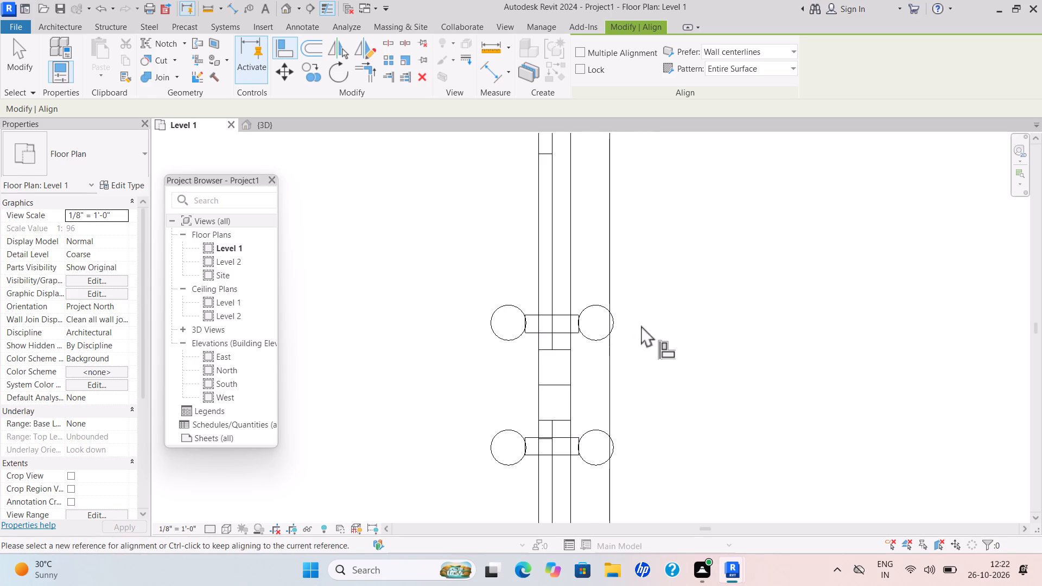
pyautogui.scroll(1, 643, 325)
pyautogui.scroll(-3, 644, 325)
pyautogui.scroll(1, 646, 327)
pyautogui.scroll(-1, 646, 327)
pyautogui.scroll(1, 646, 327)
pyautogui.scroll(-1, 646, 327)
pyautogui.scroll(1, 649, 327)
pyautogui.scroll(-8, 649, 327)
pyautogui.scroll(1, 655, 338)
pyautogui.scroll(-1, 655, 338)
pyautogui.scroll(1, 655, 338)
pyautogui.scroll(-1, 655, 350)
pyautogui.scroll(1, 655, 351)
pyautogui.scroll(-2, 656, 351)
pyautogui.scroll(1, 656, 351)
pyautogui.scroll(-1, 656, 351)
pyautogui.scroll(1, 641, 361)
pyautogui.scroll(-7, 637, 366)
pyautogui.scroll(1, 636, 345)
pyautogui.scroll(-1, 636, 344)
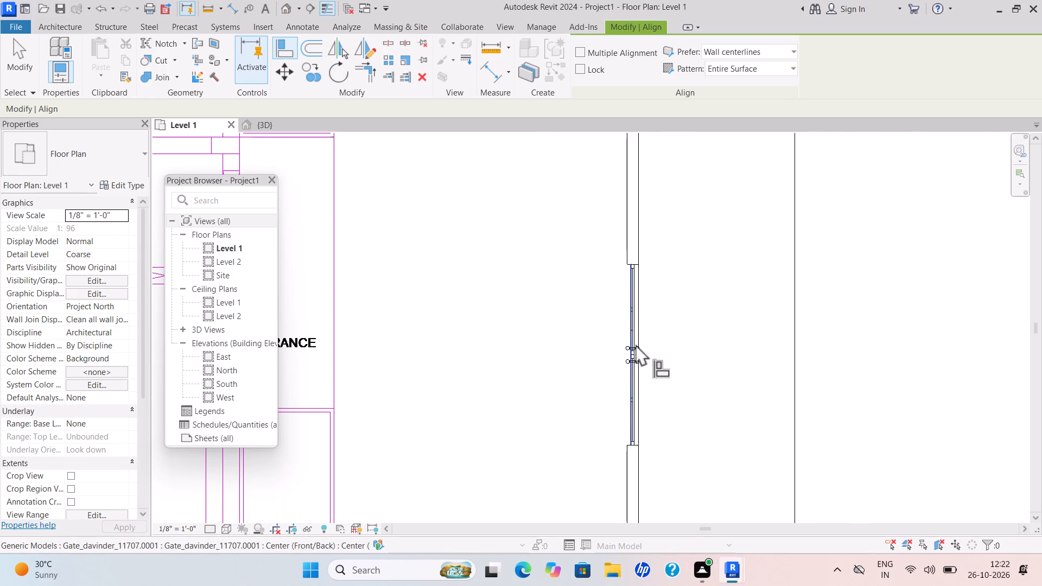
pyautogui.press('Escape')
# Inspect the east gate, its wall opening and the surrounding boundary wall in the 3D view from several angles.
pyautogui.click(270, 123)
pyautogui.scroll(-2, 589, 209)
pyautogui.scroll(1, 593, 219)
pyautogui.scroll(-4, 596, 224)
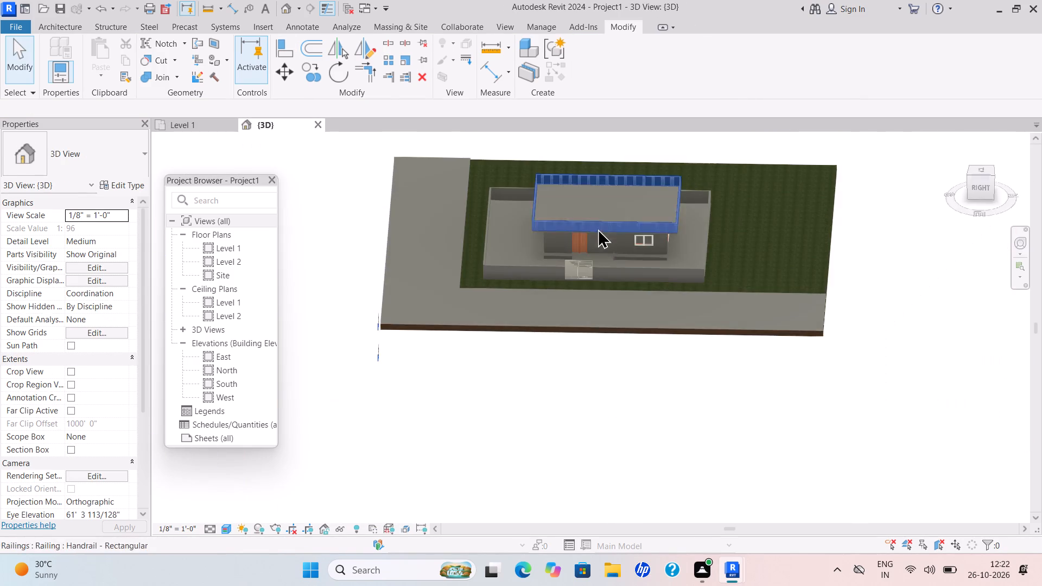
pyautogui.scroll(5, 618, 262)
pyautogui.scroll(-1, 593, 281)
pyautogui.scroll(6, 593, 281)
pyautogui.scroll(5, 524, 284)
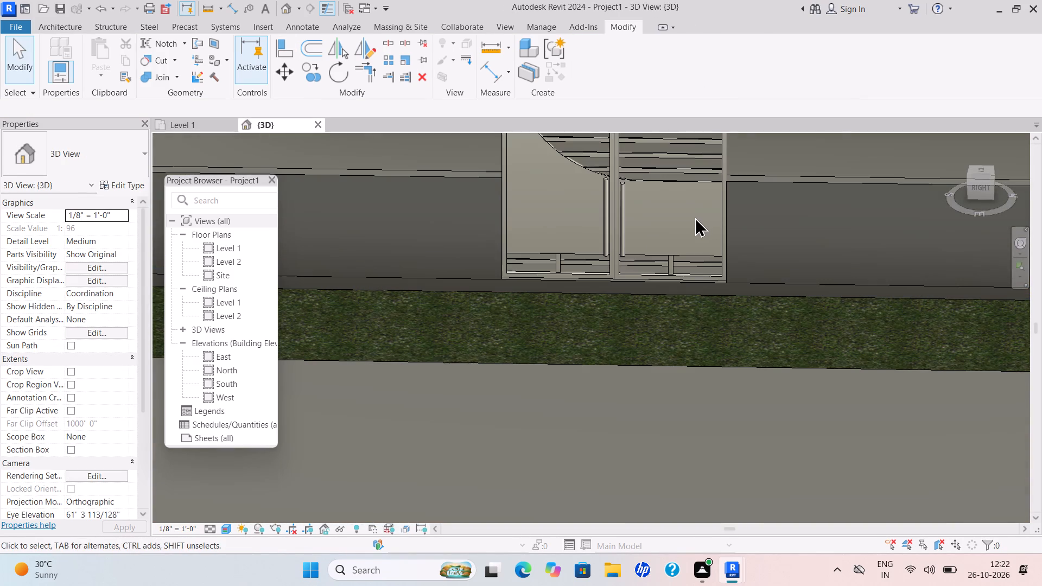
pyautogui.keyDown('shift'); pyautogui.moveTo(706, 214); pyautogui.dragTo(697, 158, button='middle'); pyautogui.keyUp('shift')
pyautogui.scroll(-4, 702, 201)
pyautogui.moveTo(701, 216); pyautogui.dragTo(739, 411, button='middle')
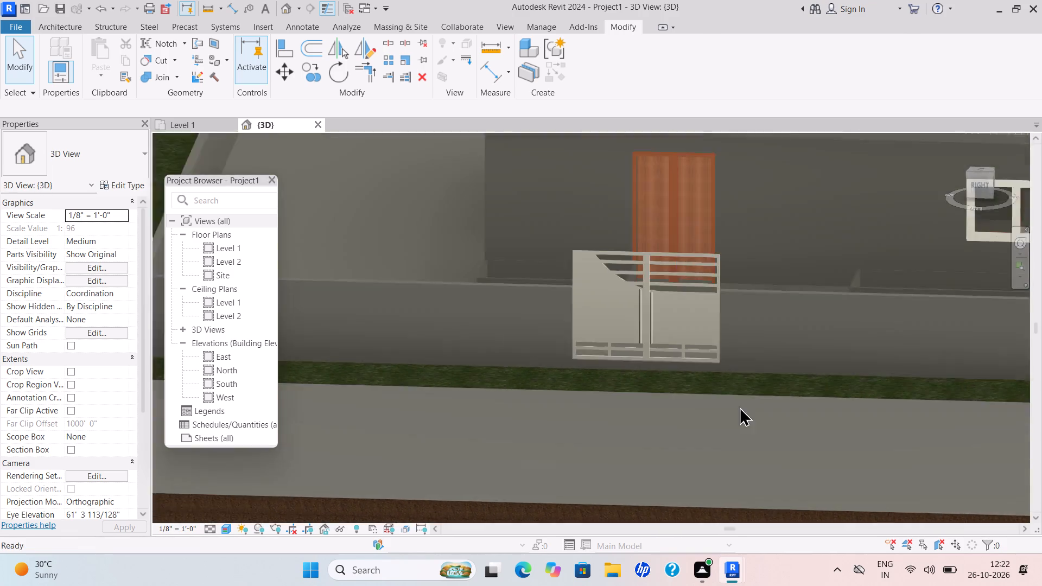
pyautogui.scroll(-2, 740, 367)
pyautogui.scroll(1, 740, 367)
pyautogui.scroll(-1, 737, 361)
pyautogui.keyDown('shift'); pyautogui.moveTo(737, 361); pyautogui.dragTo(715, 472, button='middle'); pyautogui.keyUp('shift')
pyautogui.keyDown('shift'); pyautogui.scroll(-1, 739, 371); pyautogui.keyUp('shift')
pyautogui.keyDown('shift'); pyautogui.scroll(-1, 715, 472); pyautogui.keyUp('shift')
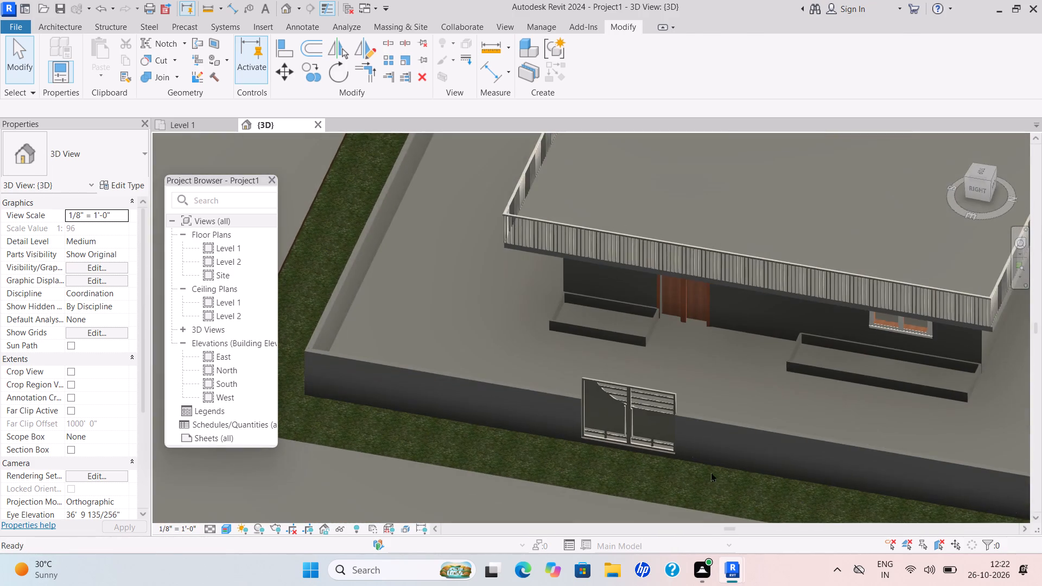
pyautogui.scroll(-1, 708, 470)
pyautogui.keyDown('shift'); pyautogui.moveTo(711, 471); pyautogui.dragTo(717, 481, button='middle'); pyautogui.keyUp('shift')
pyautogui.moveTo(727, 454); pyautogui.dragTo(789, 212, button='middle')
pyautogui.keyDown('shift'); pyautogui.scroll(-2, 778, 239); pyautogui.keyUp('shift')
pyautogui.moveTo(781, 262); pyautogui.dragTo(749, 309, button='middle')
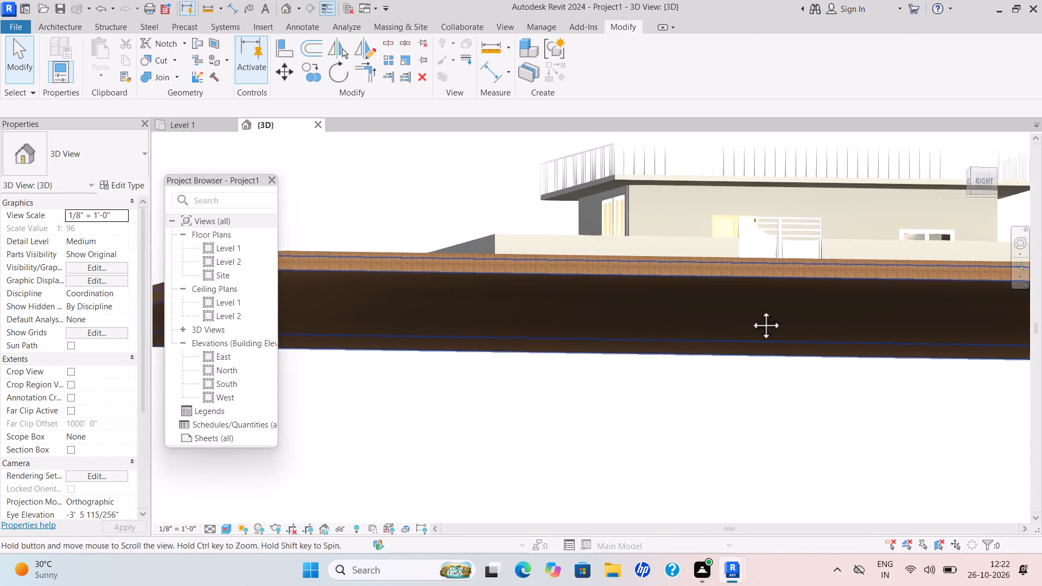
pyautogui.moveTo(749, 309); pyautogui.dragTo(645, 392, button='middle')
pyautogui.moveTo(636, 400); pyautogui.dragTo(608, 477, button='middle')
pyautogui.scroll(-3, 668, 460)
pyautogui.scroll(1, 668, 458)
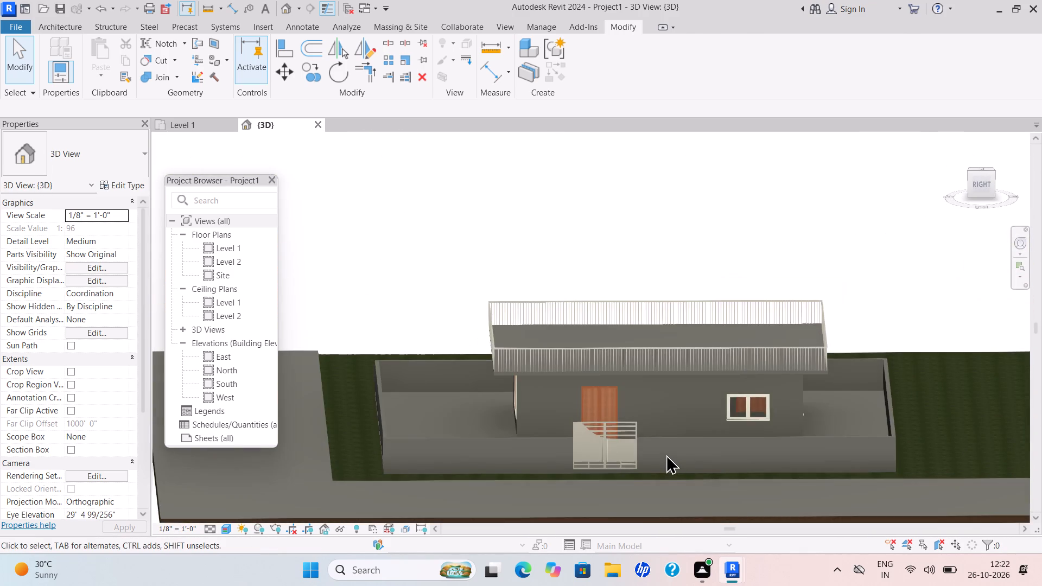
pyautogui.scroll(-3, 668, 454)
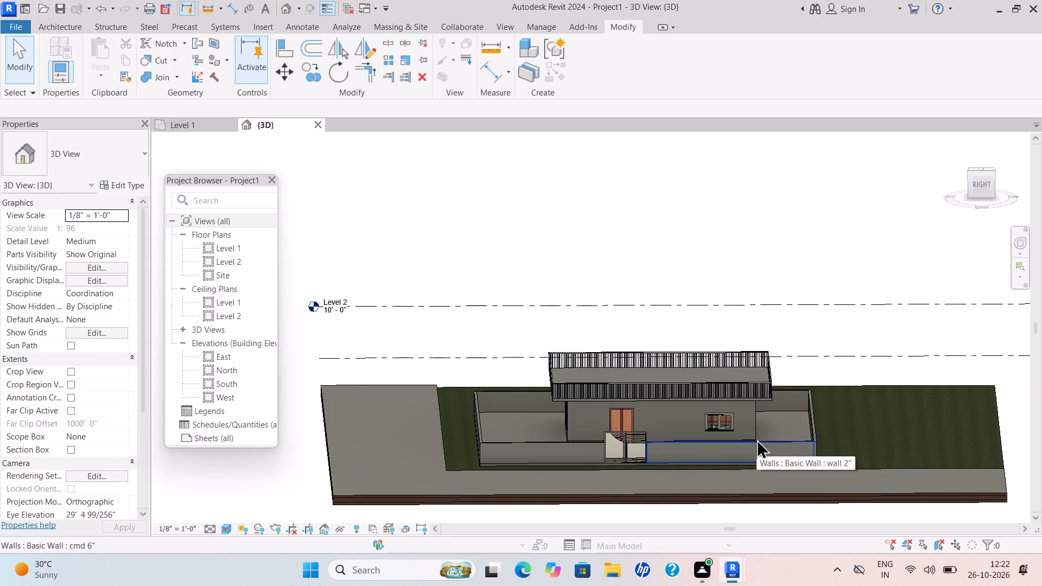
pyautogui.scroll(2, 773, 425)
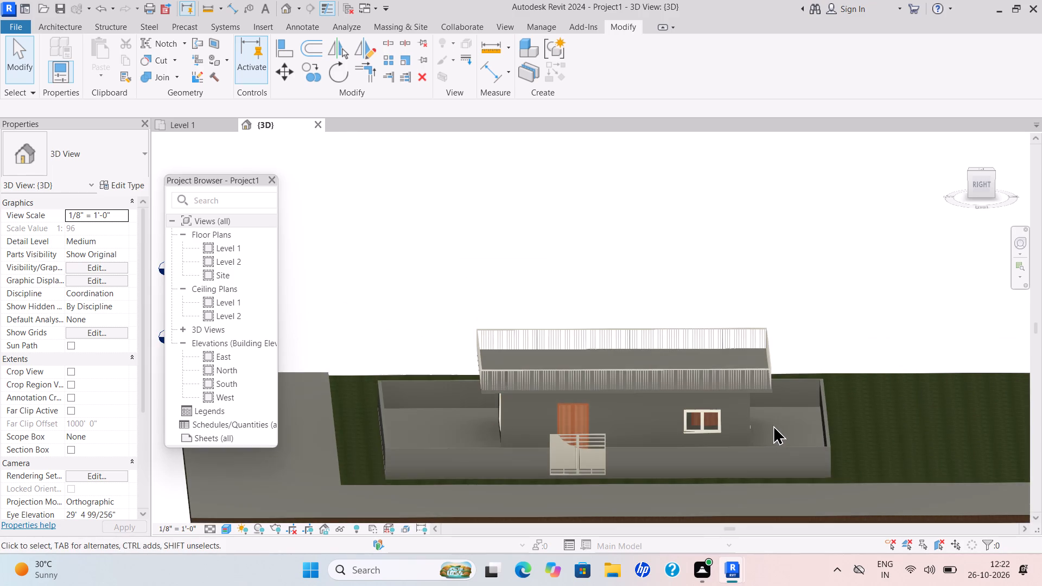
pyautogui.scroll(1, 773, 425)
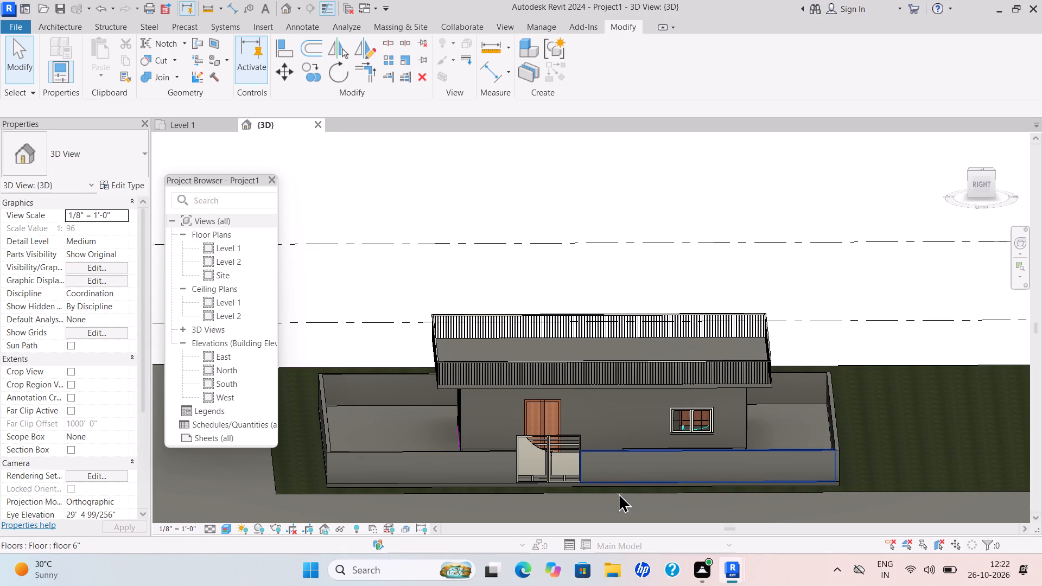
pyautogui.press('Escape')
pyautogui.scroll(-3, 675, 428)
pyautogui.press('Escape')
pyautogui.scroll(-1, 739, 426)
pyautogui.moveTo(739, 426); pyautogui.dragTo(716, 445, button='middle')
# In the South elevation, add a level 6" above Level 2 by picking the Level 2 line with an offset.
pyautogui.click(171, 119)
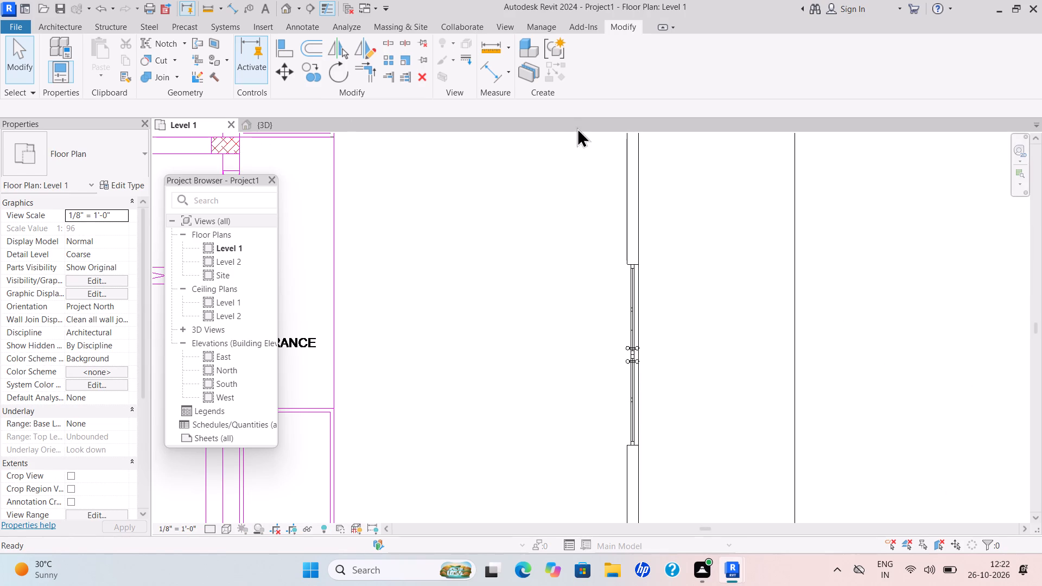
pyautogui.scroll(-1, 282, 225)
pyautogui.scroll(-4, 248, 300)
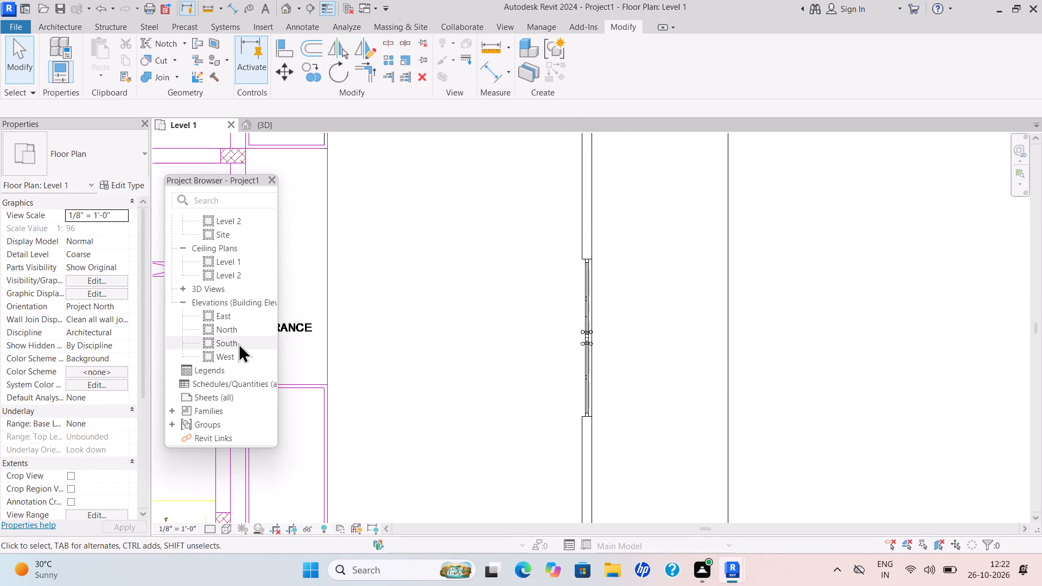
pyautogui.tripleClick(237, 340)
pyautogui.click(237, 339)
pyautogui.scroll(2, 831, 251)
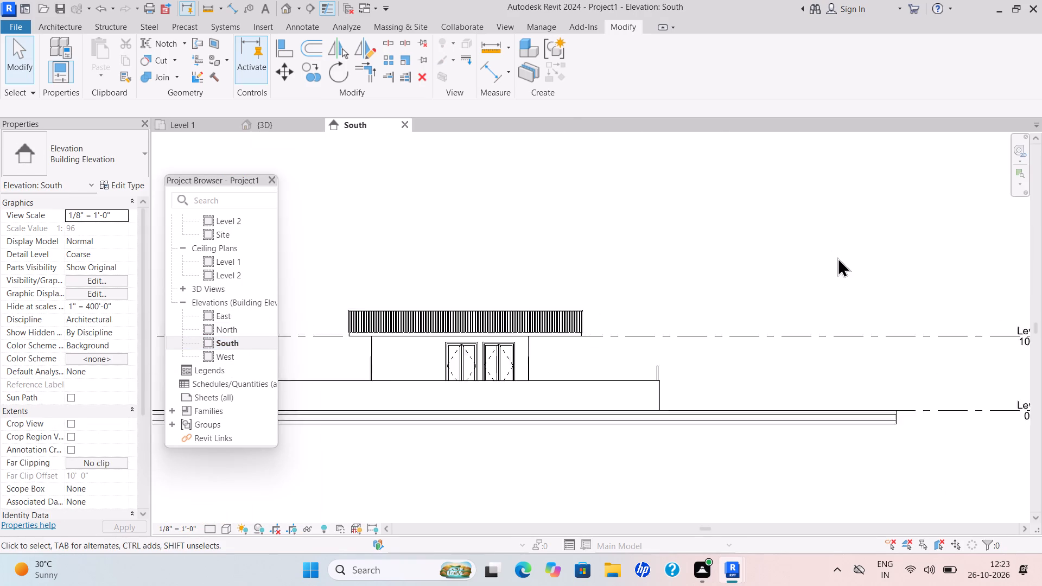
pyautogui.scroll(3, 837, 257)
pyautogui.press('Escape')
pyautogui.scroll(-1, 748, 319)
pyautogui.scroll(1, 728, 331)
pyautogui.scroll(-1, 719, 336)
pyautogui.scroll(1, 719, 336)
pyautogui.scroll(-1, 716, 327)
pyautogui.moveTo(709, 309); pyautogui.dragTo(542, 293, button='middle')
pyautogui.press('Escape')
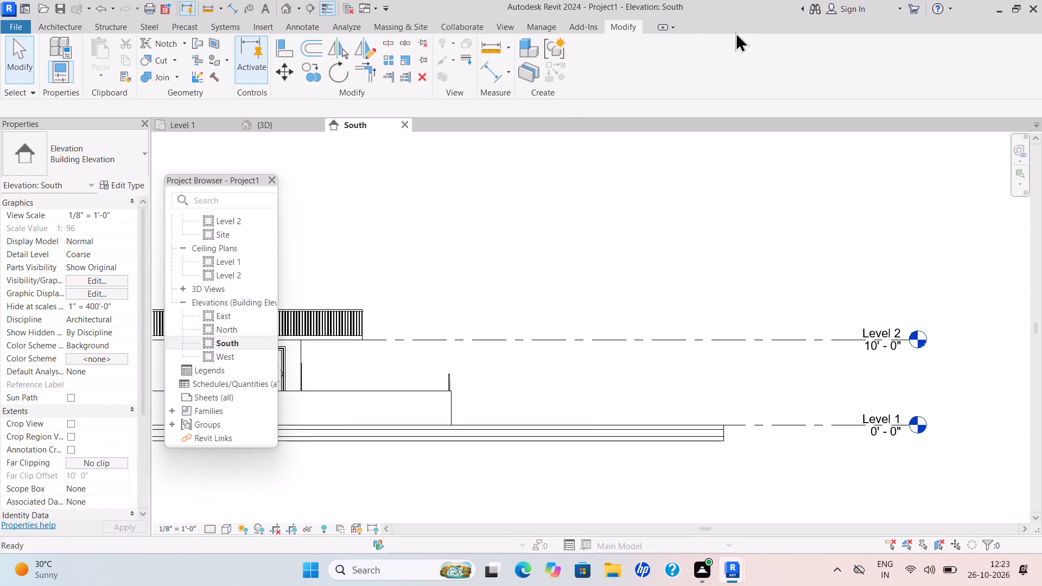
pyautogui.click(59, 27)
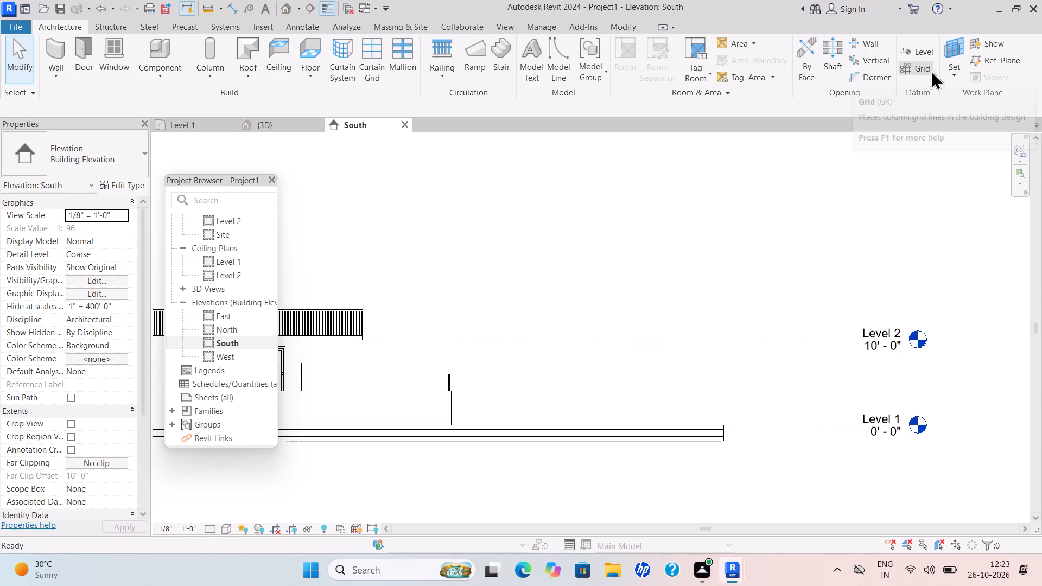
pyautogui.click(917, 49)
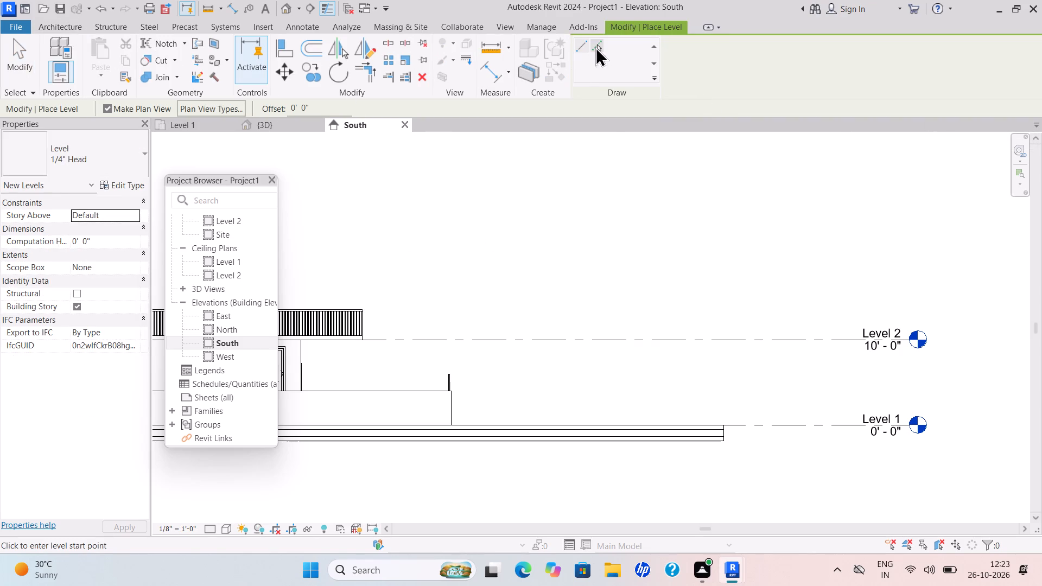
pyautogui.click(309, 112)
pyautogui.moveTo(312, 109); pyautogui.dragTo(264, 118)
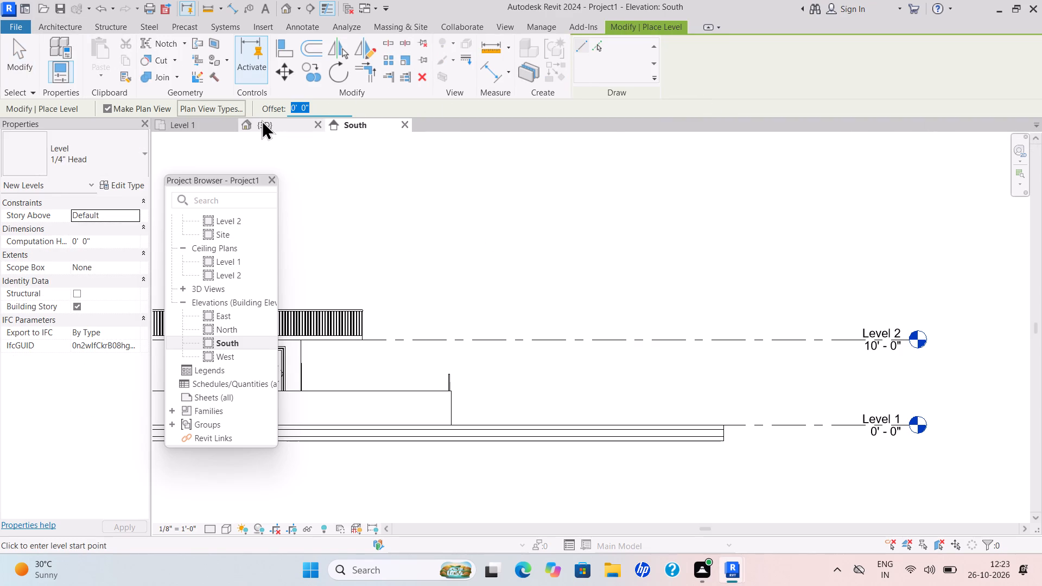
pyautogui.press('BackSpace')
pyautogui.write('6"')
pyautogui.press('Return')
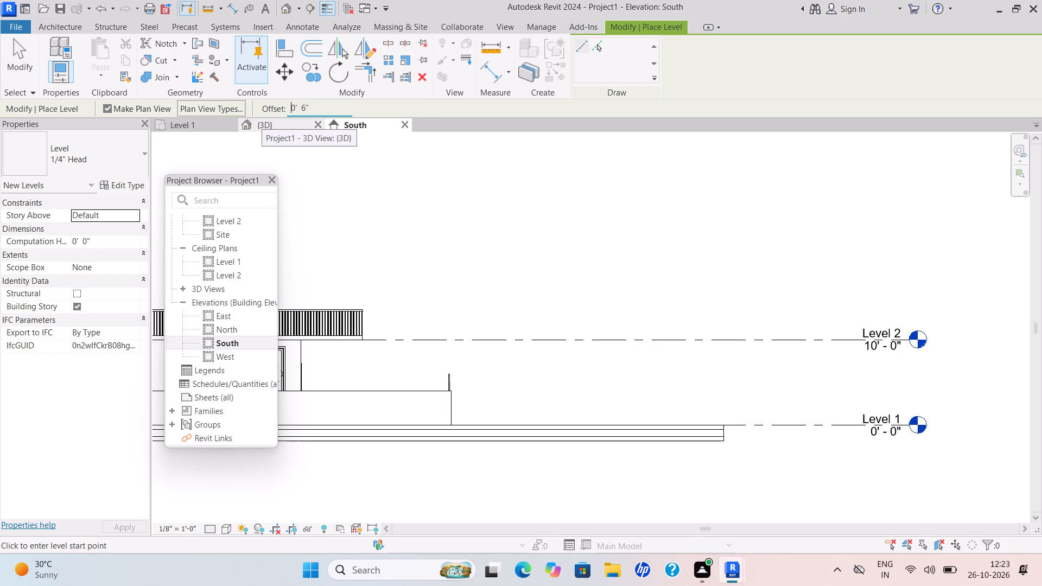
pyautogui.doubleClick(599, 42)
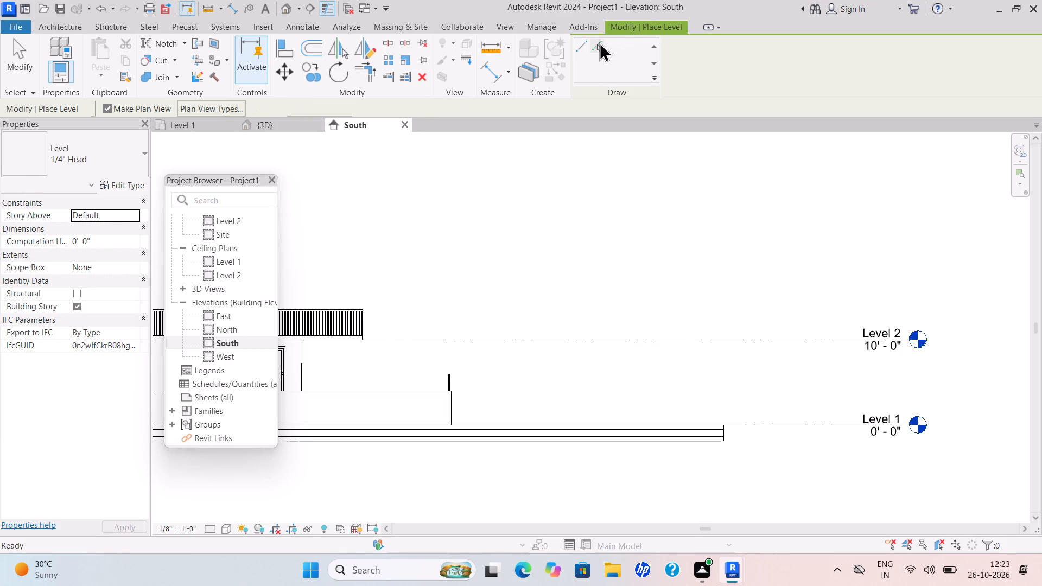
pyautogui.click(685, 338)
pyautogui.press('Escape')
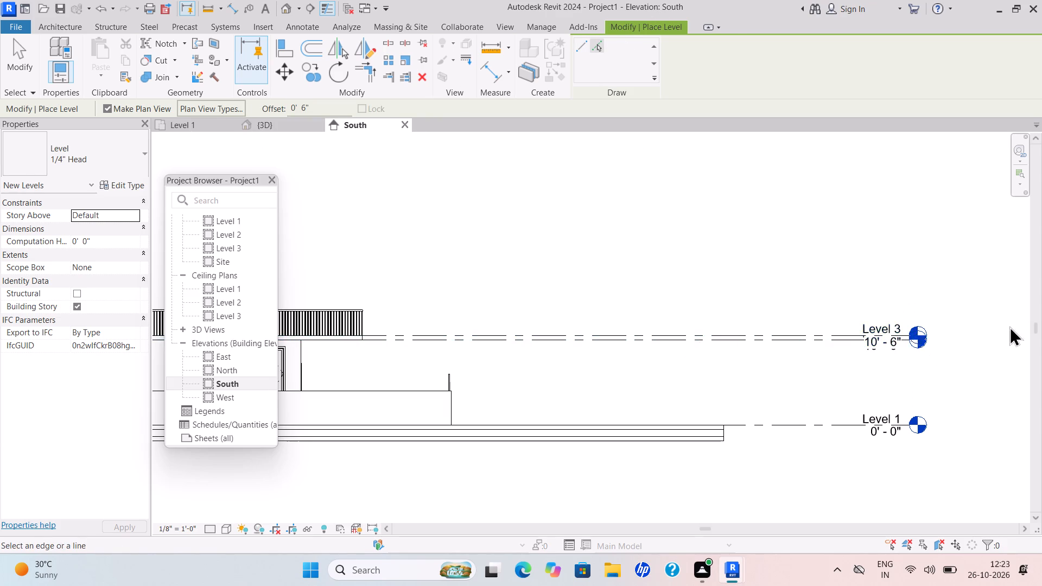
pyautogui.scroll(1, 1009, 329)
pyautogui.scroll(-1, 1009, 331)
pyautogui.scroll(3, 1009, 331)
pyautogui.moveTo(933, 336); pyautogui.dragTo(731, 337, button='middle')
pyautogui.press('Escape')
pyautogui.scroll(2, 732, 337)
pyautogui.press('Escape')
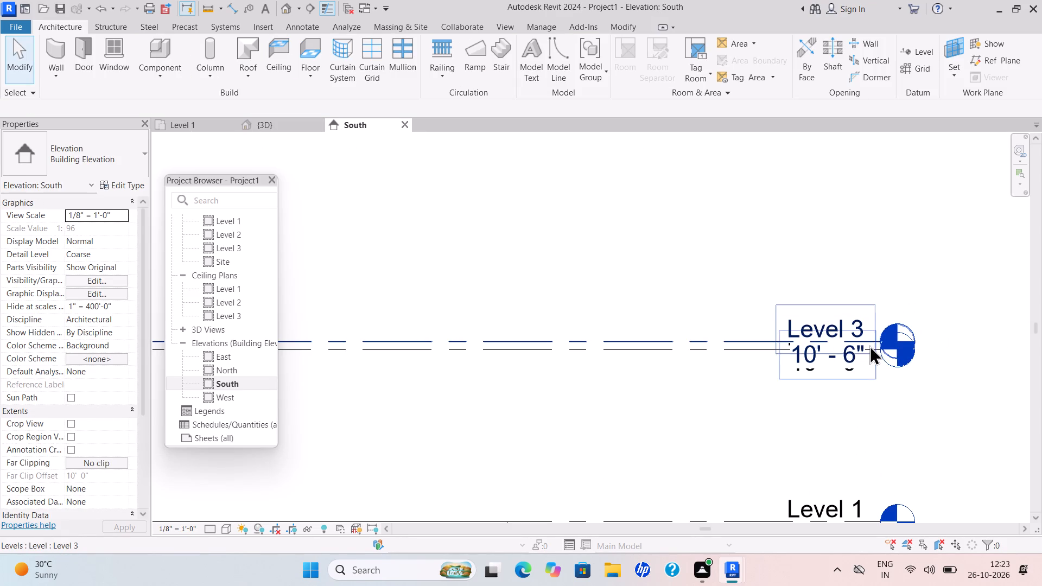
pyautogui.press('Escape')
# Unlock the Level 3 line's end from the other levels and extend it outward so its head clears Level 2's.
pyautogui.click(867, 338)
pyautogui.scroll(1, 943, 365)
pyautogui.scroll(-1, 942, 368)
pyautogui.scroll(3, 940, 372)
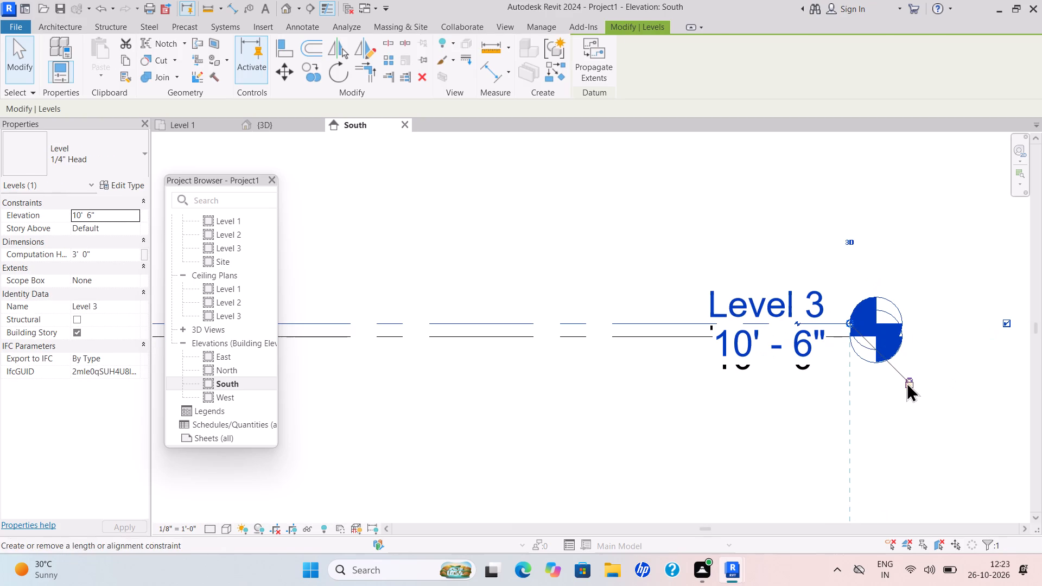
pyautogui.click(906, 382)
pyautogui.scroll(-1, 982, 347)
pyautogui.moveTo(964, 364); pyautogui.dragTo(730, 372, button='middle')
pyautogui.scroll(1, 734, 373)
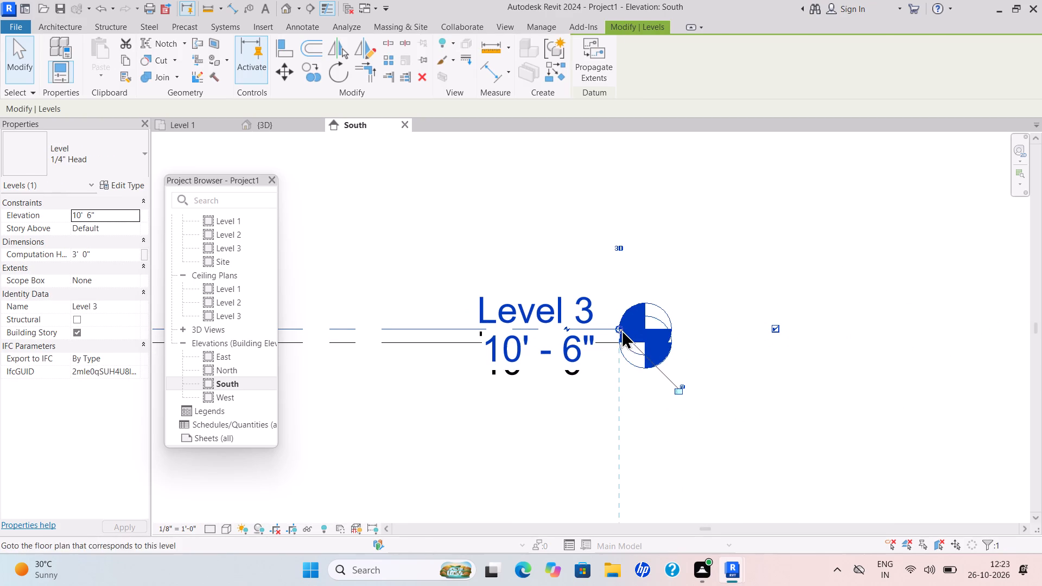
pyautogui.moveTo(621, 329); pyautogui.dragTo(933, 330)
pyautogui.scroll(1, 763, 375)
pyautogui.scroll(-2, 762, 375)
pyautogui.scroll(1, 761, 375)
pyautogui.scroll(-1, 760, 375)
pyautogui.press('Escape')
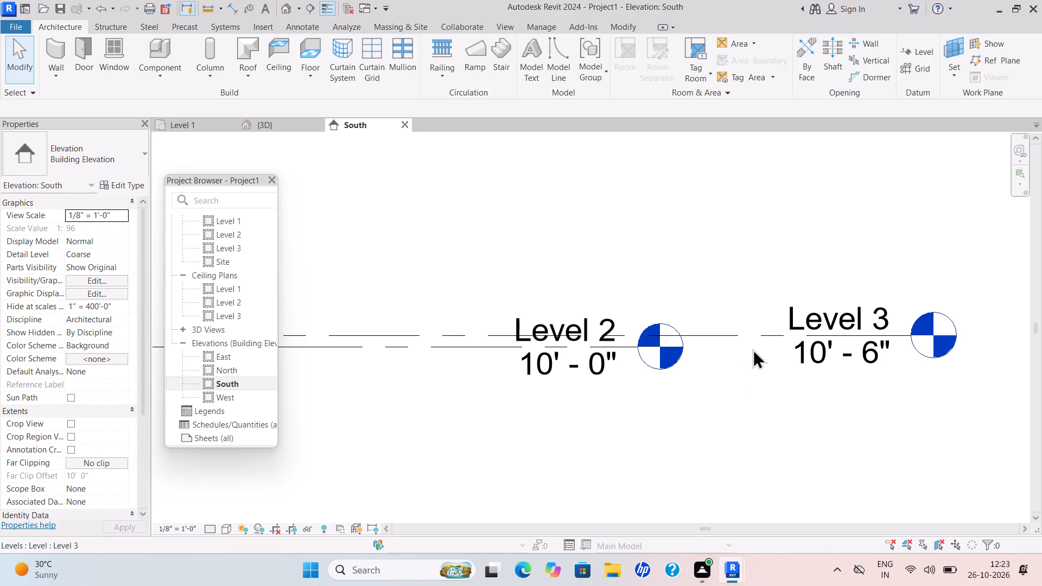
# Add a level 10' 6" above Level 3 by picking the Level 3 line with that offset.
pyautogui.scroll(-5, 778, 351)
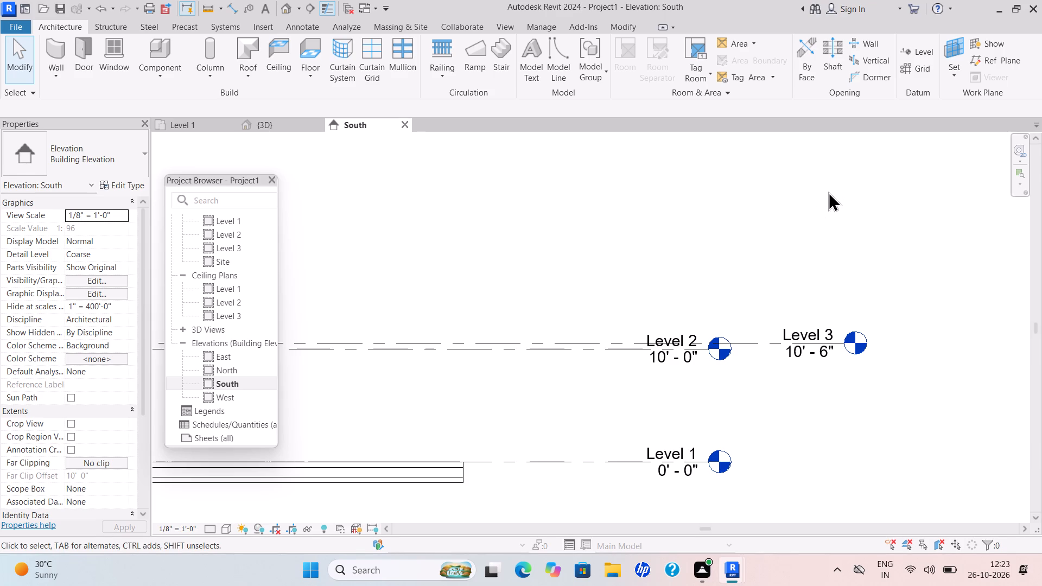
pyautogui.scroll(-1, 837, 212)
pyautogui.press('Escape')
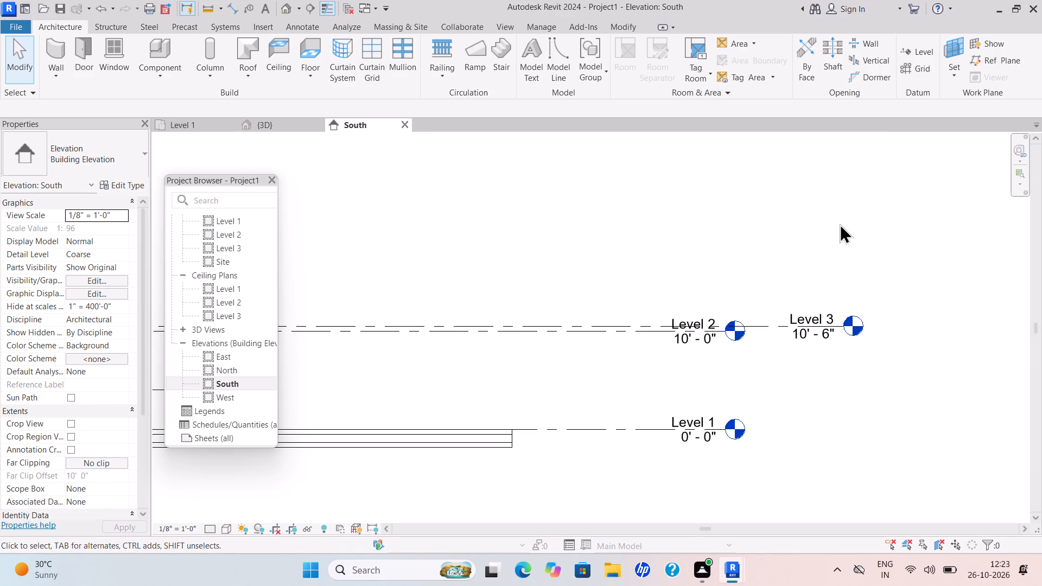
pyautogui.scroll(-2, 840, 224)
pyautogui.moveTo(840, 224); pyautogui.dragTo(781, 301, button='middle')
pyautogui.scroll(3, 750, 314)
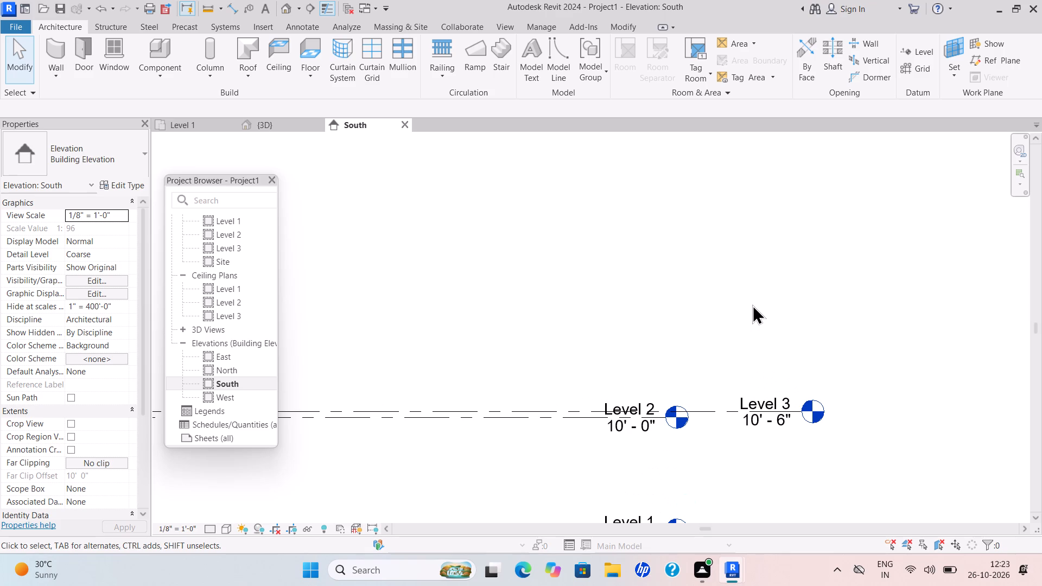
pyautogui.click(917, 50)
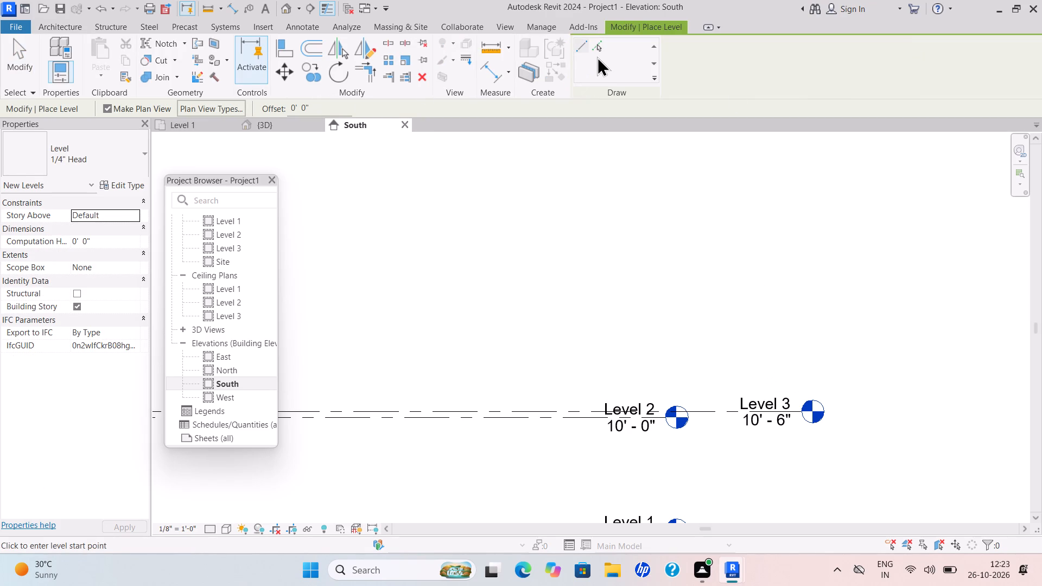
pyautogui.doubleClick(598, 47)
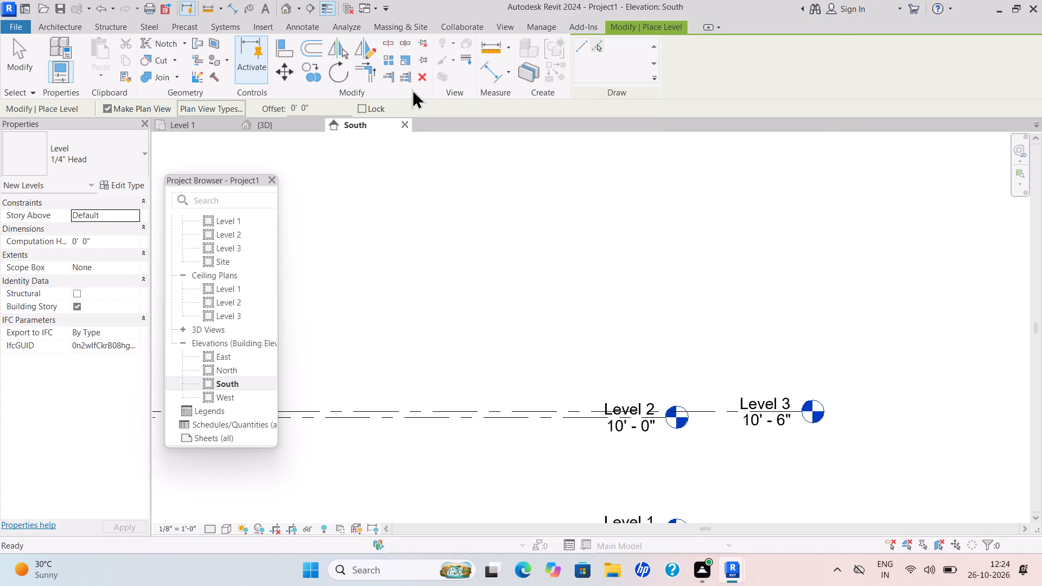
pyautogui.moveTo(325, 102); pyautogui.dragTo(270, 118)
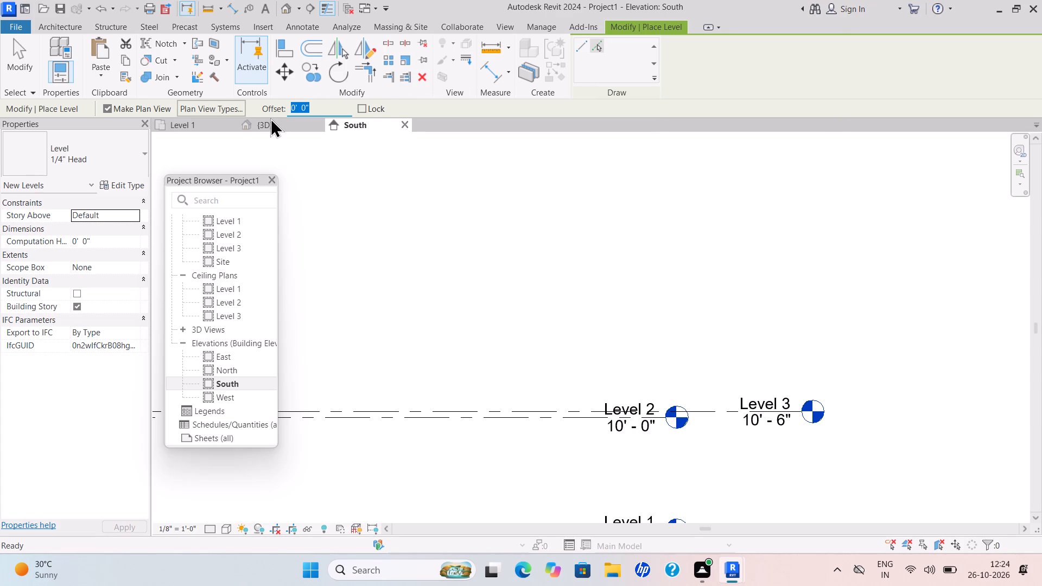
pyautogui.press('BackSpace')
pyautogui.write("10'")
pyautogui.write('6"')
pyautogui.press('Return')
pyautogui.click(571, 407)
# Add three more levels above Level 4, each picked from the level below it at a 10' 6" offset.
pyautogui.moveTo(675, 334); pyautogui.dragTo(726, 394, button='middle')
pyautogui.scroll(-1, 715, 394)
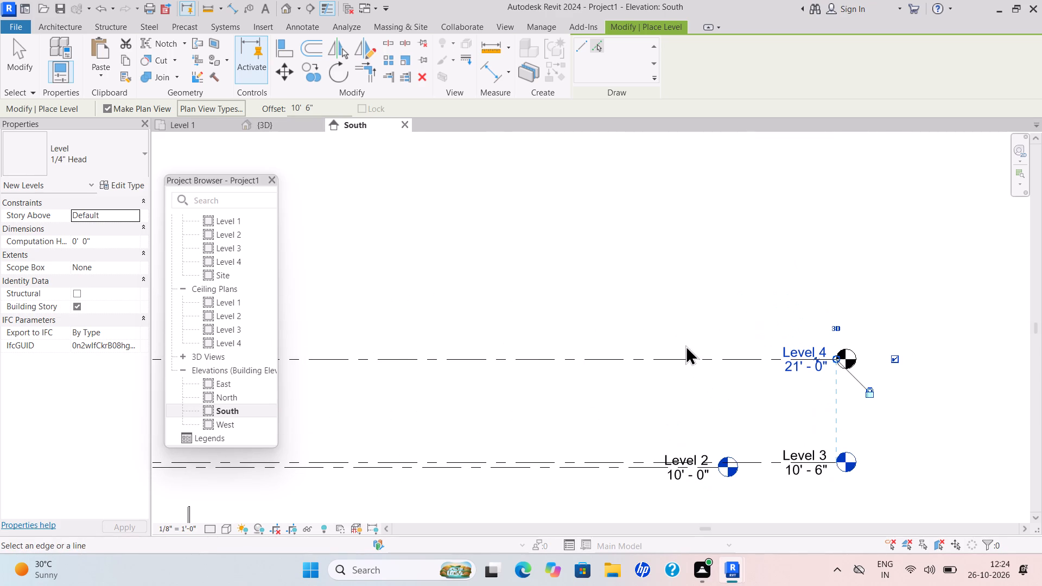
pyautogui.click(682, 358)
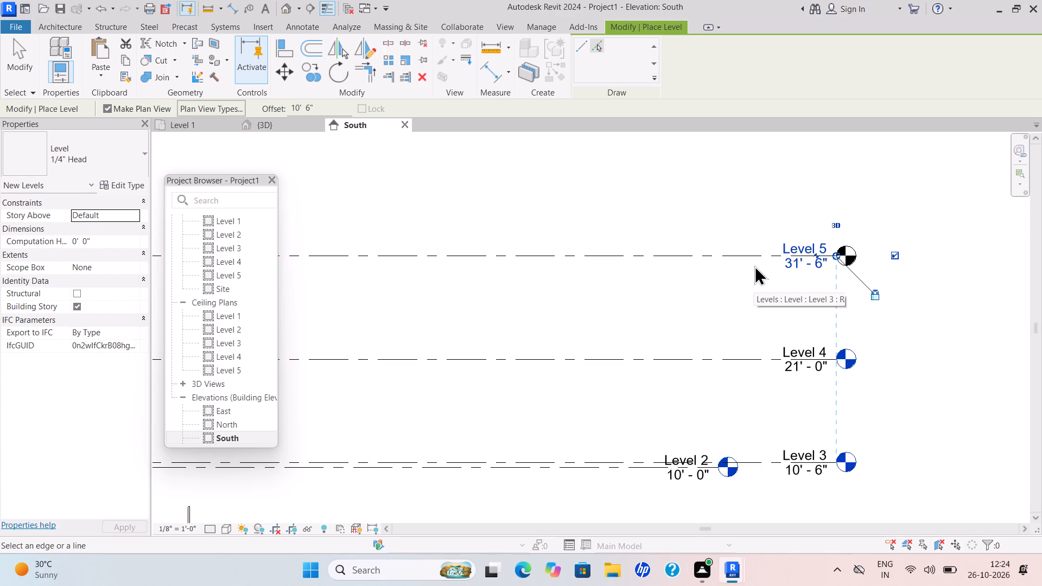
pyautogui.scroll(-4, 794, 295)
pyautogui.moveTo(796, 297); pyautogui.dragTo(924, 386, button='middle')
pyautogui.middleClick(924, 386)
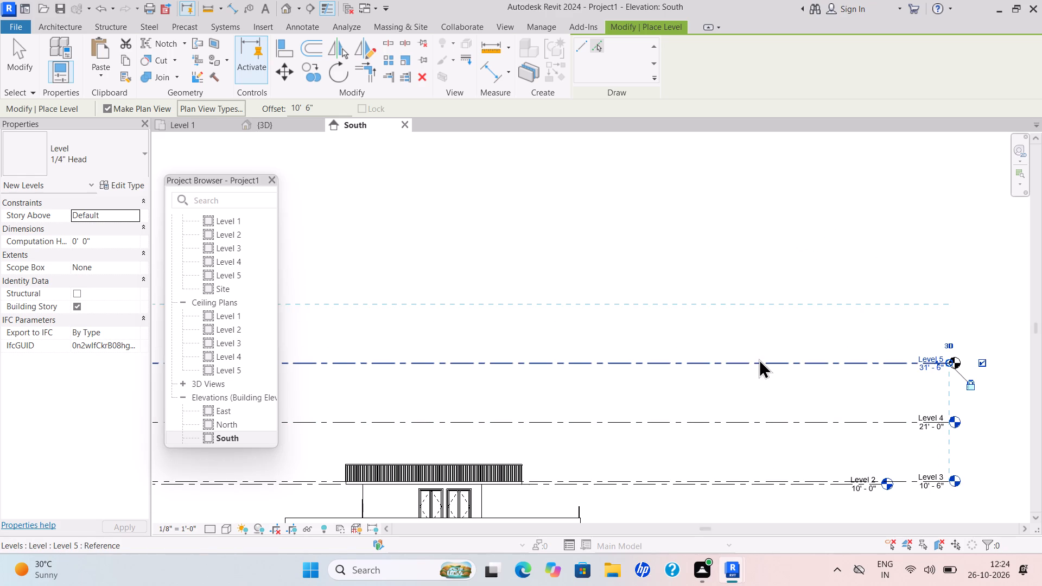
pyautogui.click(759, 359)
pyautogui.click(796, 302)
pyautogui.scroll(-5, 920, 317)
pyautogui.moveTo(920, 319); pyautogui.dragTo(874, 405, button='middle')
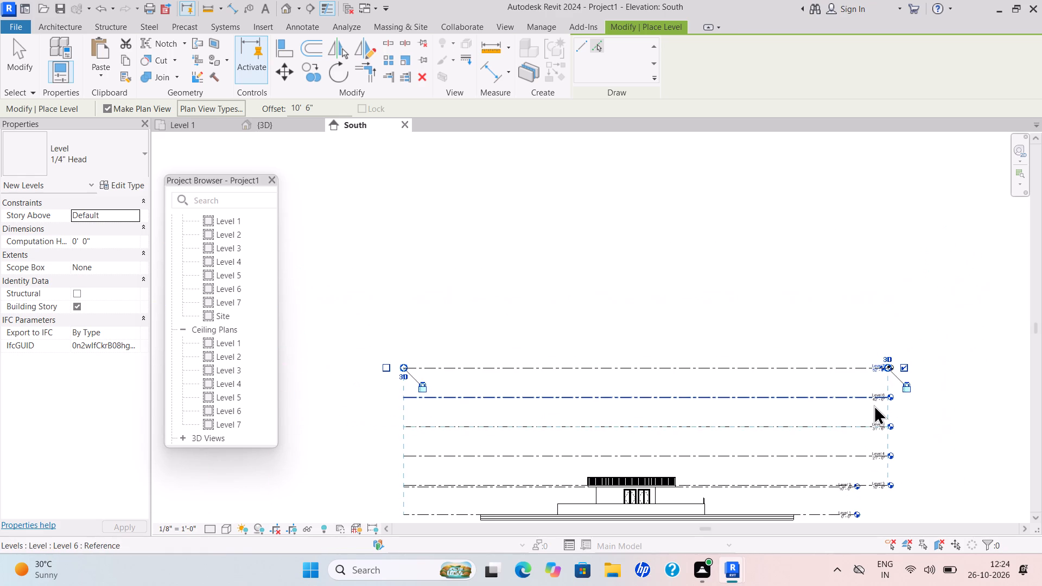
pyautogui.press('Escape')
# Inspect the building, its site and the level lines in the 3D view, closing in on the east facade.
pyautogui.click(271, 123)
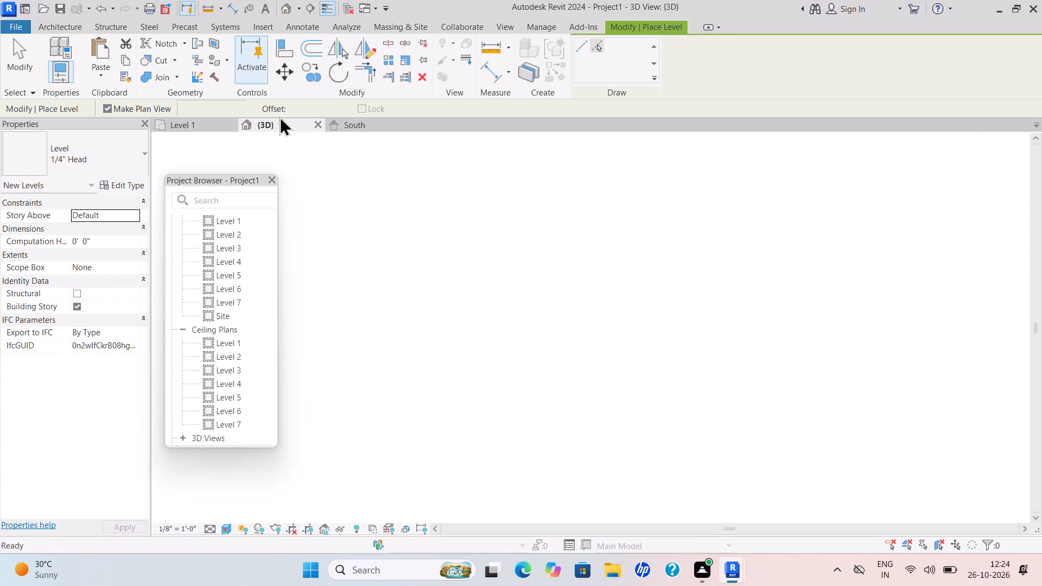
pyautogui.scroll(-1, 499, 224)
pyautogui.scroll(1, 500, 226)
pyautogui.scroll(-4, 502, 232)
pyautogui.scroll(1, 631, 375)
pyautogui.scroll(-1, 631, 377)
pyautogui.scroll(4, 631, 379)
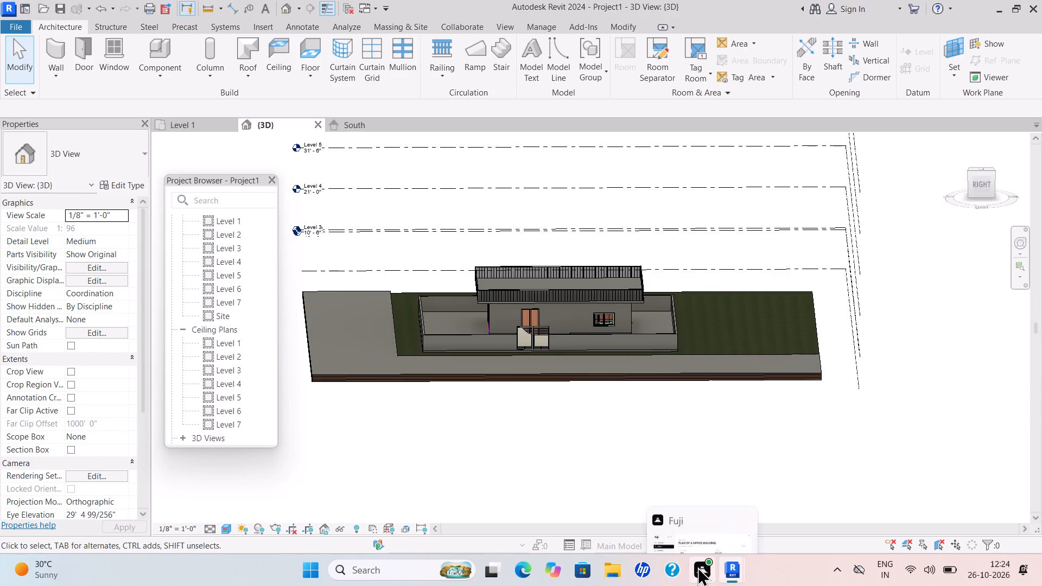
pyautogui.scroll(-1, 500, 268)
pyautogui.scroll(-1, 591, 341)
pyautogui.scroll(3, 591, 341)
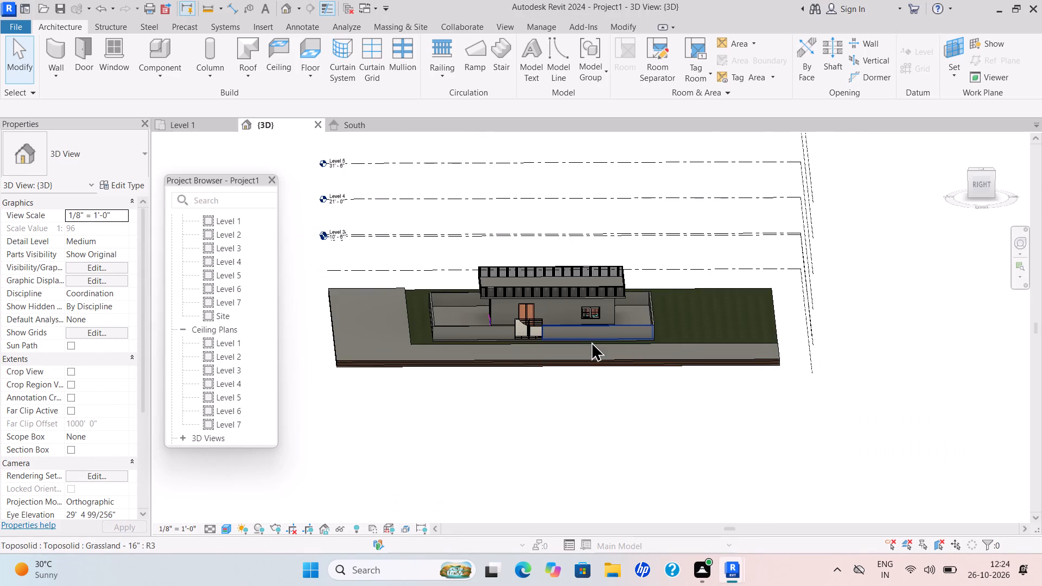
pyautogui.keyDown('shift'); pyautogui.moveTo(594, 343); pyautogui.dragTo(569, 291, button='middle'); pyautogui.keyUp('shift')
pyautogui.keyDown('shift'); pyautogui.scroll(2, 570, 292); pyautogui.keyUp('shift')
pyautogui.moveTo(562, 325); pyautogui.dragTo(550, 464, button='middle')
pyautogui.scroll(1, 568, 429)
pyautogui.keyDown('shift'); pyautogui.moveTo(570, 428); pyautogui.dragTo(576, 498, button='middle'); pyautogui.keyUp('shift')
pyautogui.scroll(2, 590, 461)
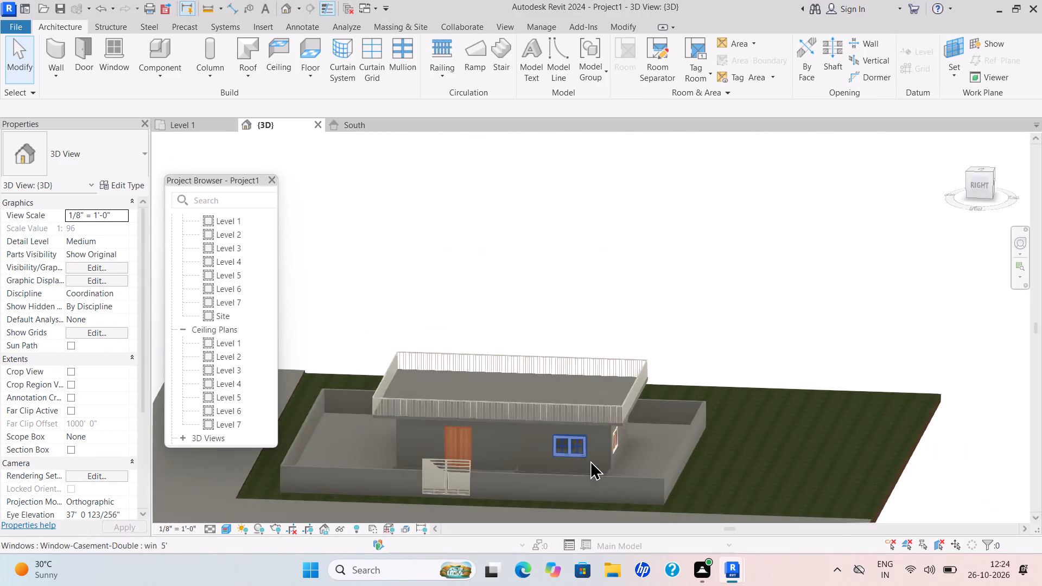
pyautogui.scroll(1, 590, 460)
# Paint the building's east exterior wall face, around the entrance door and window, with the Wood Planks material.
pyautogui.click(623, 20)
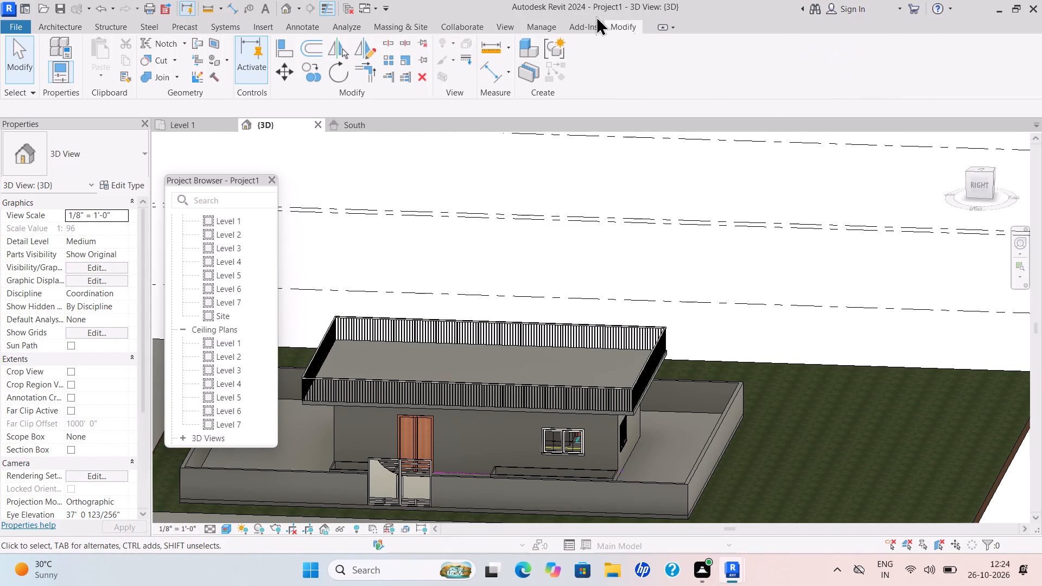
pyautogui.click(225, 62)
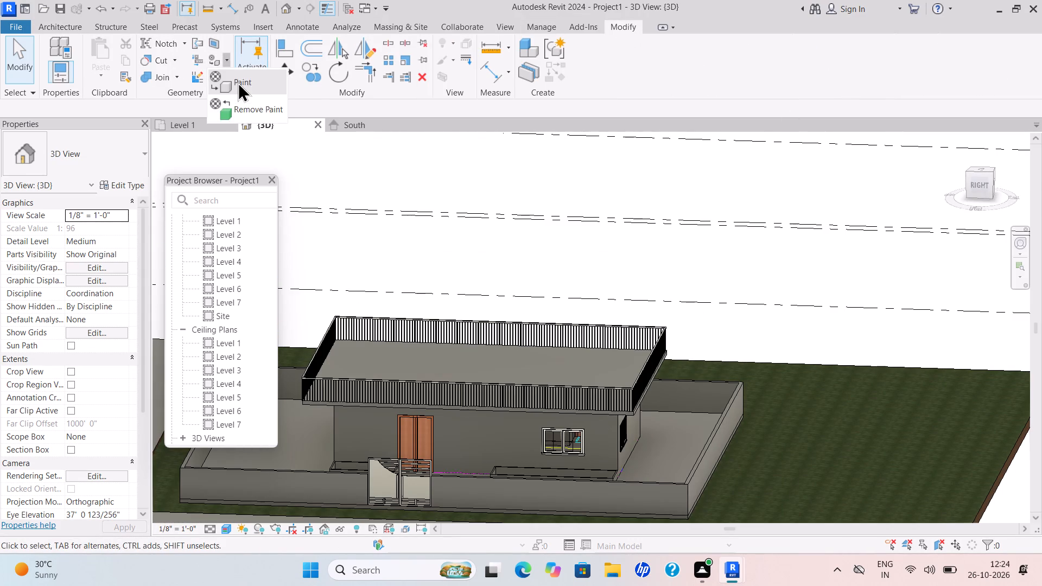
pyautogui.click(238, 82)
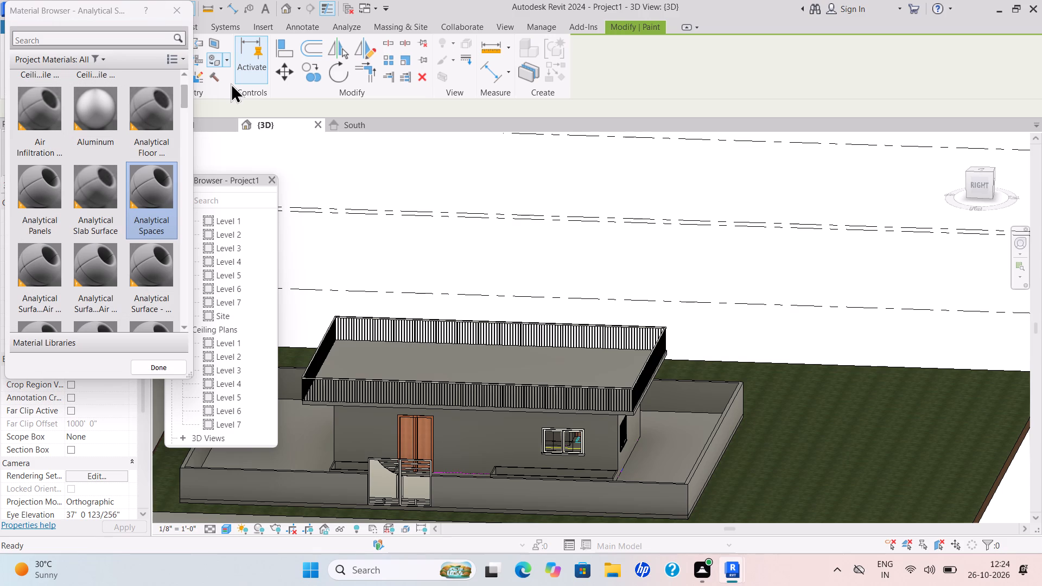
pyautogui.scroll(-7, 76, 160)
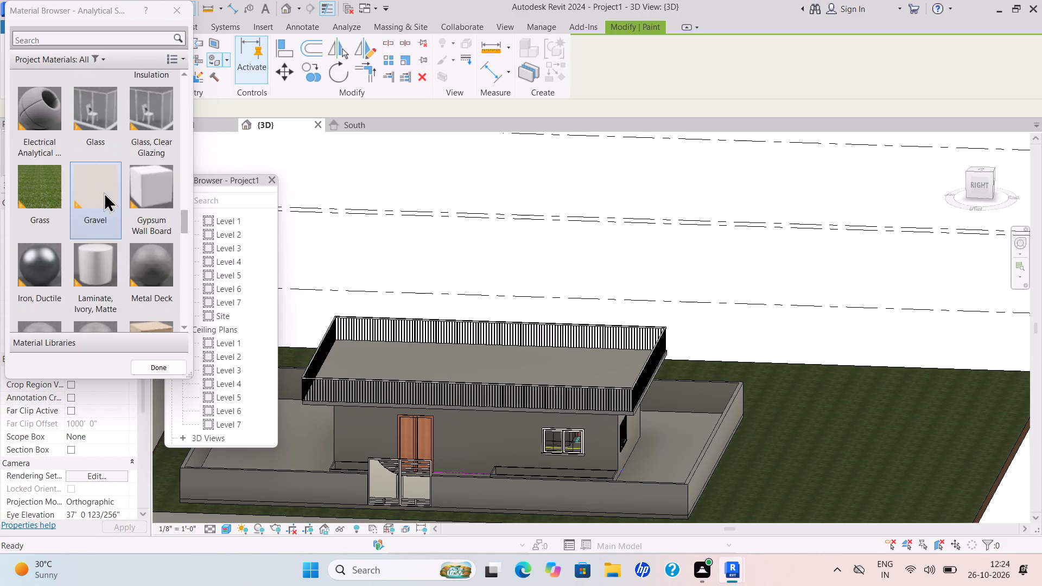
pyautogui.scroll(-2, 90, 205)
pyautogui.scroll(1, 90, 205)
pyautogui.scroll(-2, 90, 205)
pyautogui.scroll(1, 94, 206)
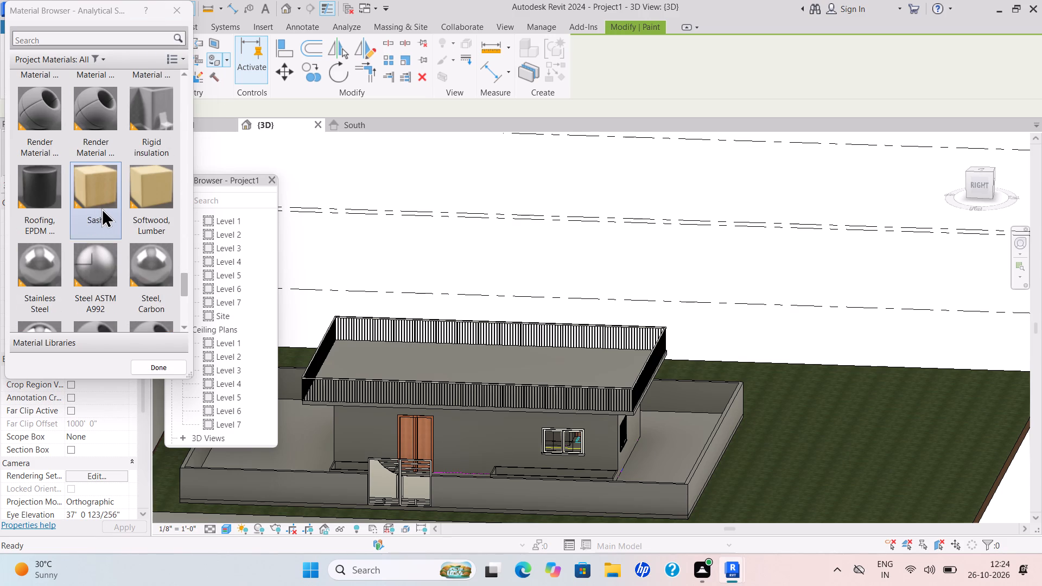
pyautogui.scroll(-11, 102, 208)
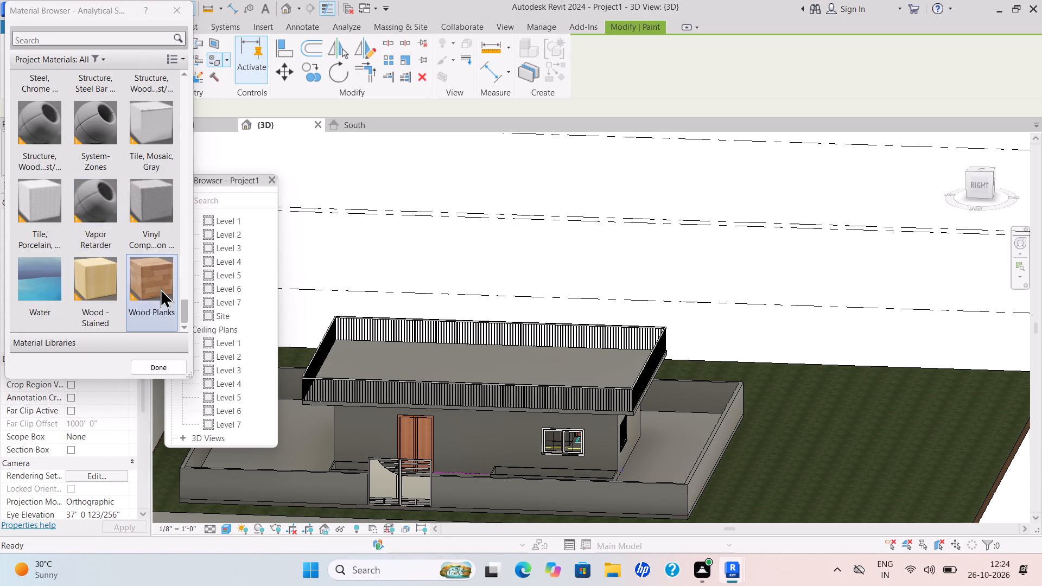
pyautogui.scroll(4, 169, 297)
pyautogui.scroll(-1, 172, 298)
pyautogui.scroll(2, 169, 291)
pyautogui.scroll(-1, 169, 291)
pyautogui.scroll(6, 169, 291)
pyautogui.scroll(-1, 169, 291)
pyautogui.scroll(4, 169, 291)
pyautogui.scroll(-1, 169, 291)
pyautogui.scroll(1, 169, 292)
pyautogui.scroll(-1, 169, 292)
pyautogui.scroll(1, 169, 292)
pyautogui.scroll(-2, 169, 292)
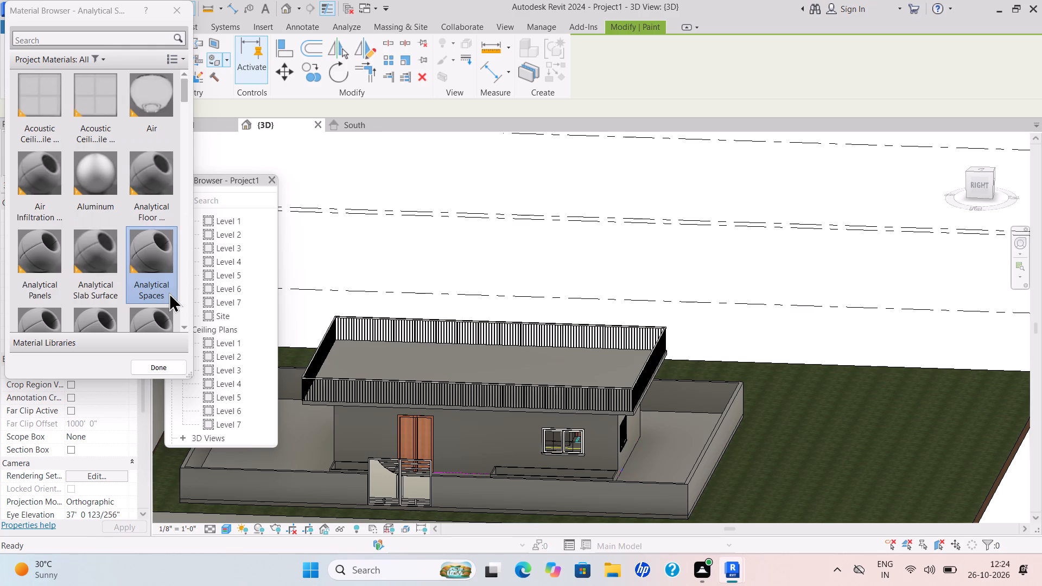
pyautogui.scroll(-1, 169, 292)
pyautogui.scroll(1, 169, 292)
pyautogui.scroll(-1, 169, 292)
pyautogui.scroll(1, 169, 292)
pyautogui.scroll(-4, 169, 292)
pyautogui.scroll(1, 167, 291)
pyautogui.scroll(-1, 148, 279)
pyautogui.scroll(1, 147, 281)
pyautogui.scroll(-1, 146, 283)
pyautogui.scroll(1, 146, 283)
pyautogui.scroll(-1, 146, 283)
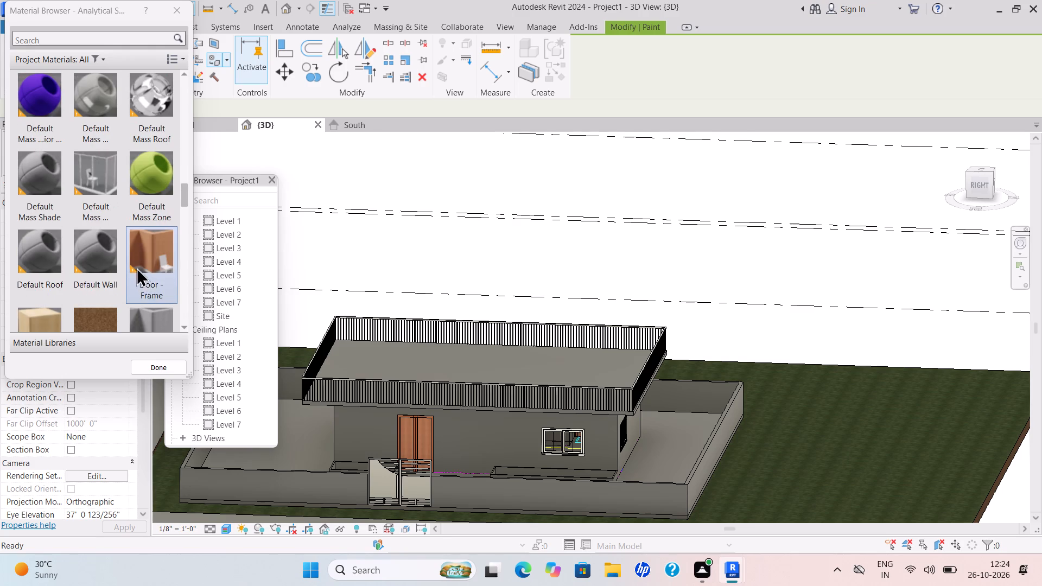
pyautogui.scroll(-4, 103, 187)
pyautogui.scroll(-2, 101, 246)
pyautogui.scroll(1, 101, 259)
pyautogui.scroll(-7, 101, 259)
pyautogui.click(131, 283)
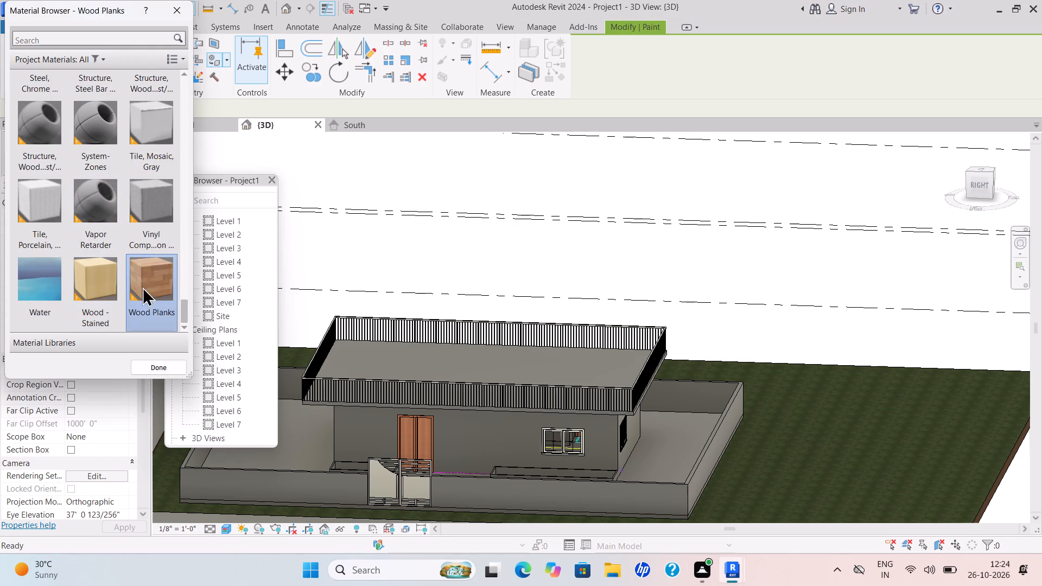
pyautogui.scroll(3, 550, 453)
pyautogui.click(513, 437)
# Paint the building's north exterior wall face with Wood Planks.
pyautogui.scroll(-2, 514, 437)
pyautogui.scroll(1, 514, 437)
pyautogui.scroll(-2, 514, 437)
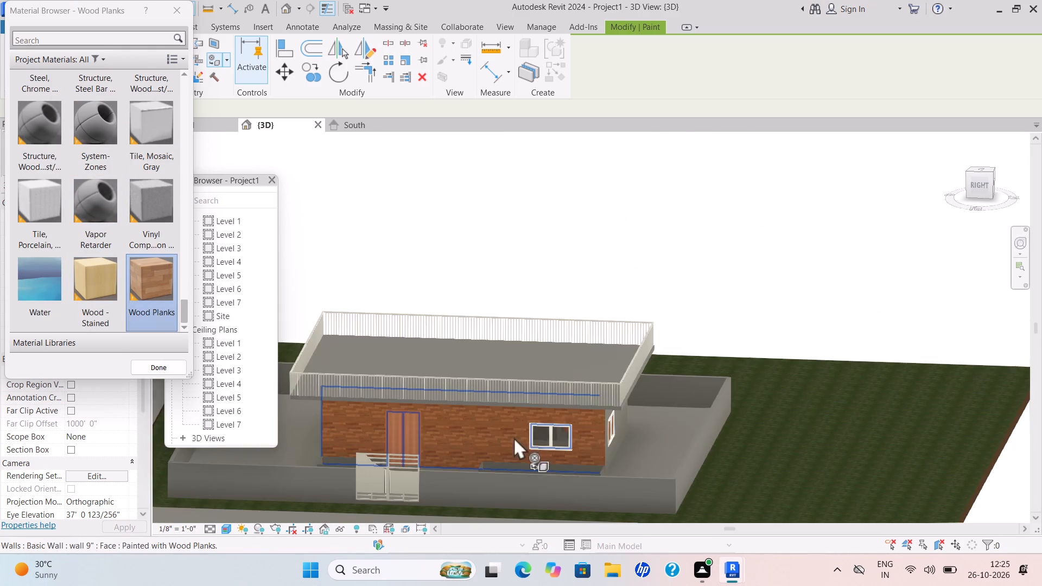
pyautogui.scroll(-2, 615, 431)
pyautogui.keyDown('shift'); pyautogui.moveTo(639, 441); pyautogui.dragTo(481, 465, button='middle'); pyautogui.keyUp('shift')
pyautogui.scroll(5, 525, 431)
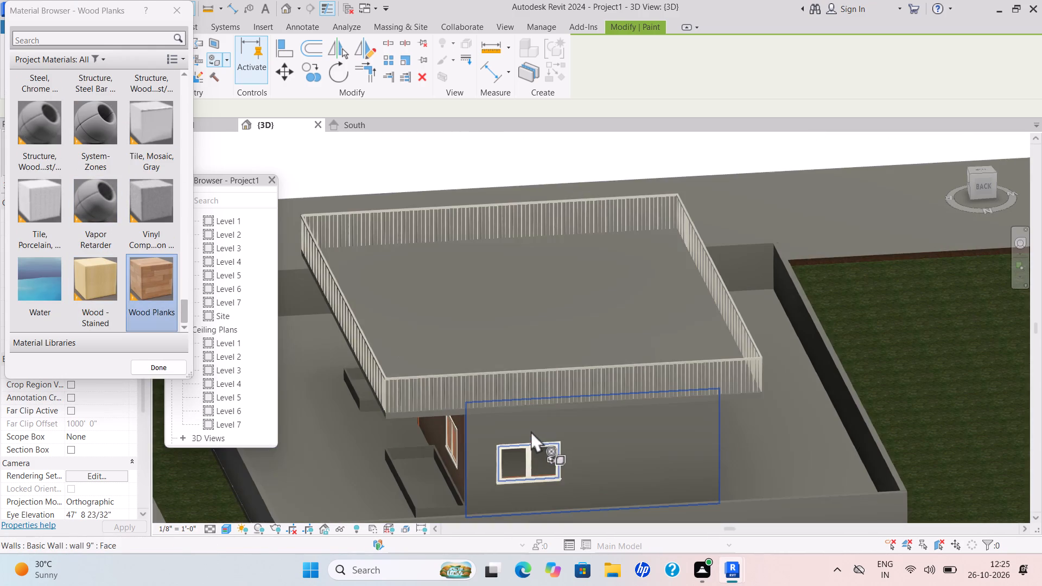
pyautogui.click(532, 431)
# Paint the west wall face with the two doors, the adjoining recess side and the recessed ventilator wall with Wood Planks.
pyautogui.scroll(-5, 690, 429)
pyautogui.keyDown('shift'); pyautogui.moveTo(707, 426); pyautogui.dragTo(492, 430, button='middle'); pyautogui.keyUp('shift')
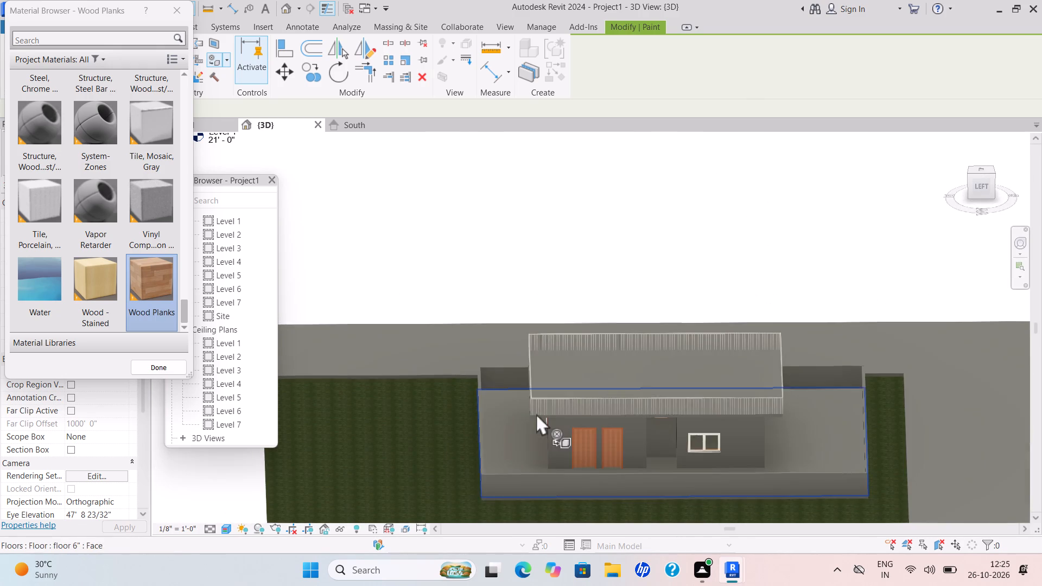
pyautogui.click(582, 429)
pyautogui.scroll(-1, 658, 434)
pyautogui.scroll(1, 659, 434)
pyautogui.moveTo(662, 436); pyautogui.dragTo(547, 441, button='middle')
pyautogui.scroll(5, 564, 430)
pyautogui.click(602, 441)
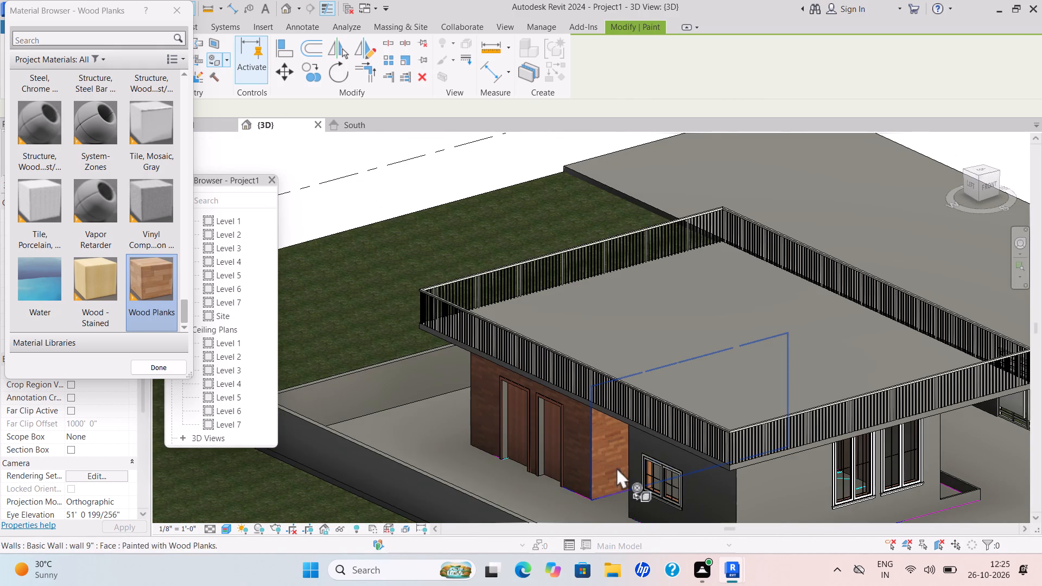
pyautogui.keyDown('shift'); pyautogui.moveTo(656, 481); pyautogui.dragTo(768, 442, button='middle'); pyautogui.keyUp('shift')
pyautogui.scroll(2, 729, 430)
pyautogui.click(729, 429)
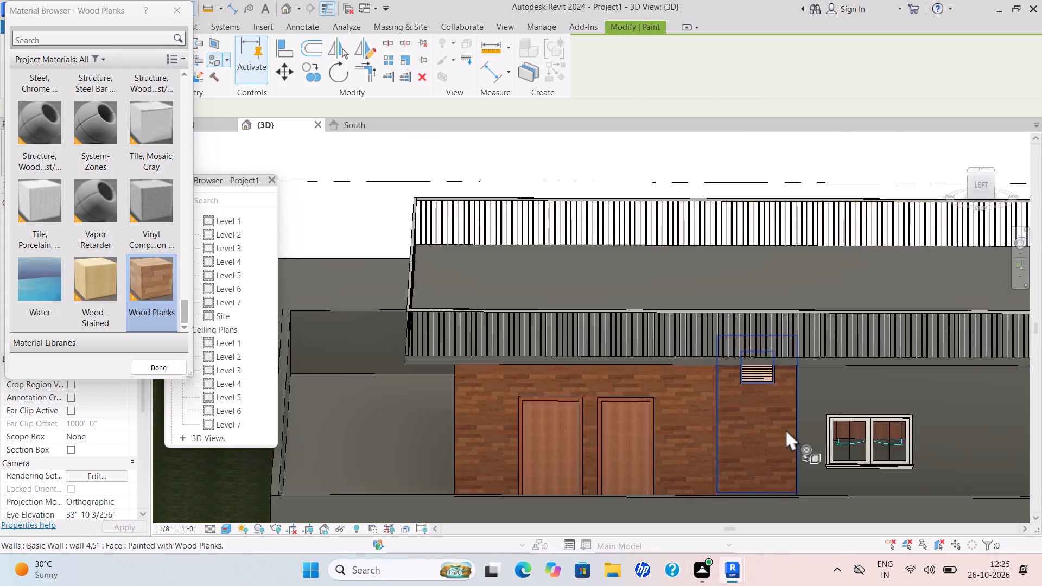
# Paint the opposite side wall of the west recess and the west wall face with the window with Wood Planks.
pyautogui.scroll(-2, 787, 429)
pyautogui.keyDown('shift'); pyautogui.moveTo(789, 431); pyautogui.dragTo(899, 423, button='middle'); pyautogui.keyUp('shift')
pyautogui.scroll(4, 875, 392)
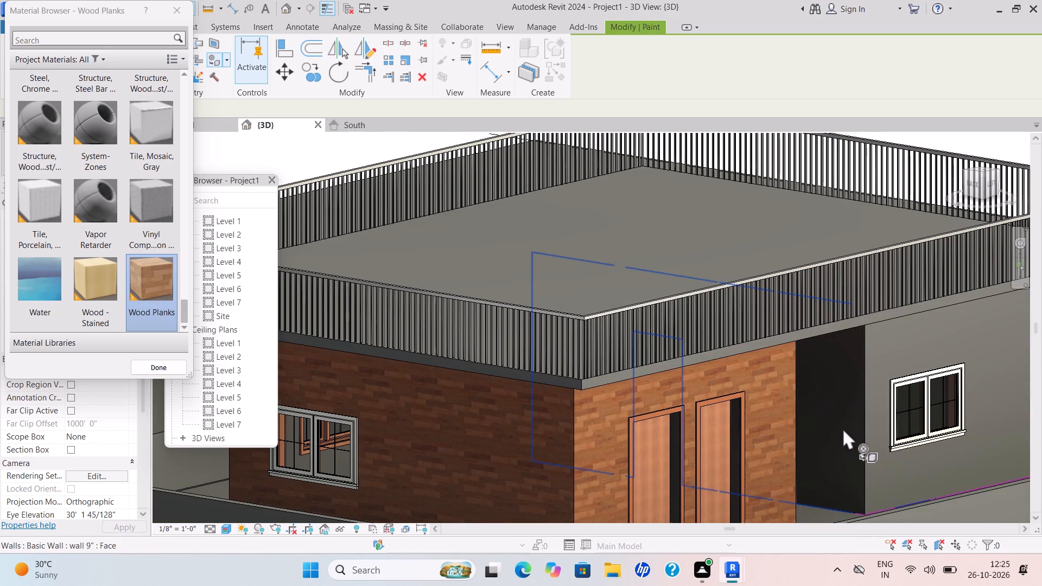
pyautogui.click(843, 428)
pyautogui.scroll(-5, 861, 425)
pyautogui.moveTo(862, 422); pyautogui.dragTo(742, 402, button='middle')
pyautogui.scroll(1, 855, 416)
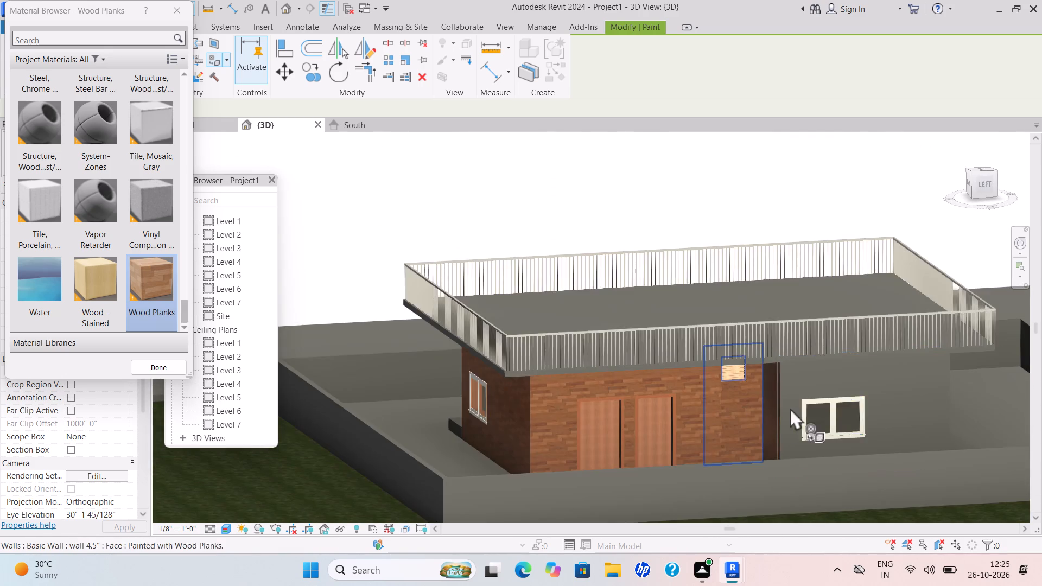
pyautogui.scroll(5, 805, 409)
pyautogui.scroll(6, 753, 417)
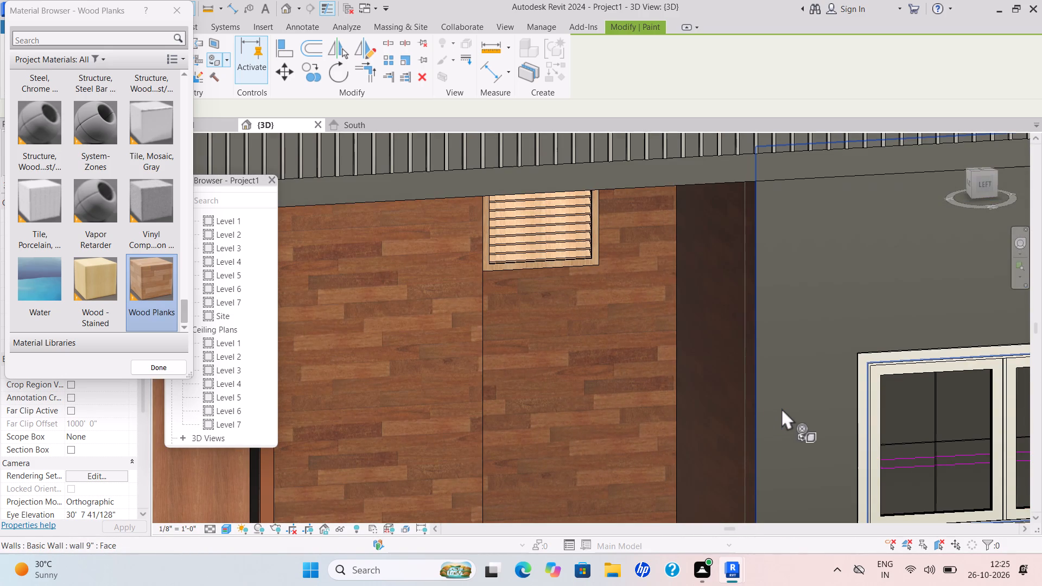
pyautogui.click(831, 386)
# Paint the south exterior wall face with the two tall windows with Wood Planks.
pyautogui.scroll(-2, 833, 388)
pyautogui.scroll(1, 833, 388)
pyautogui.scroll(-1, 833, 388)
pyautogui.scroll(1, 833, 388)
pyautogui.scroll(-6, 833, 388)
pyautogui.keyDown('shift'); pyautogui.moveTo(833, 388); pyautogui.dragTo(728, 401, button='middle'); pyautogui.keyUp('shift')
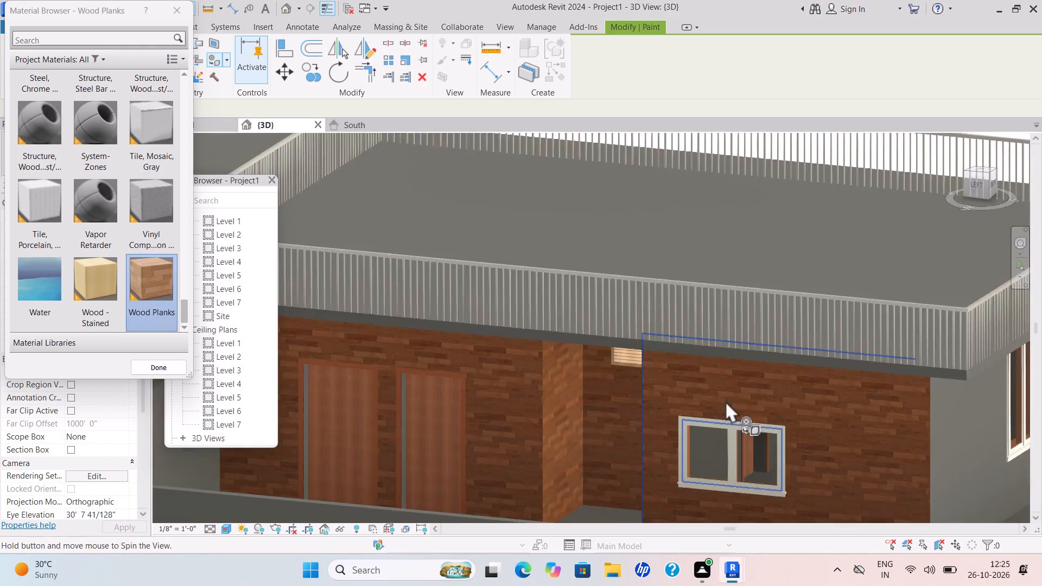
pyautogui.click(874, 428)
# Paint the courtyard floor inside the boundary wall and the top face of the building's roof with Wood - Stained.
pyautogui.scroll(-4, 891, 424)
pyautogui.keyDown('shift'); pyautogui.moveTo(891, 423); pyautogui.dragTo(680, 414, button='middle'); pyautogui.keyUp('shift')
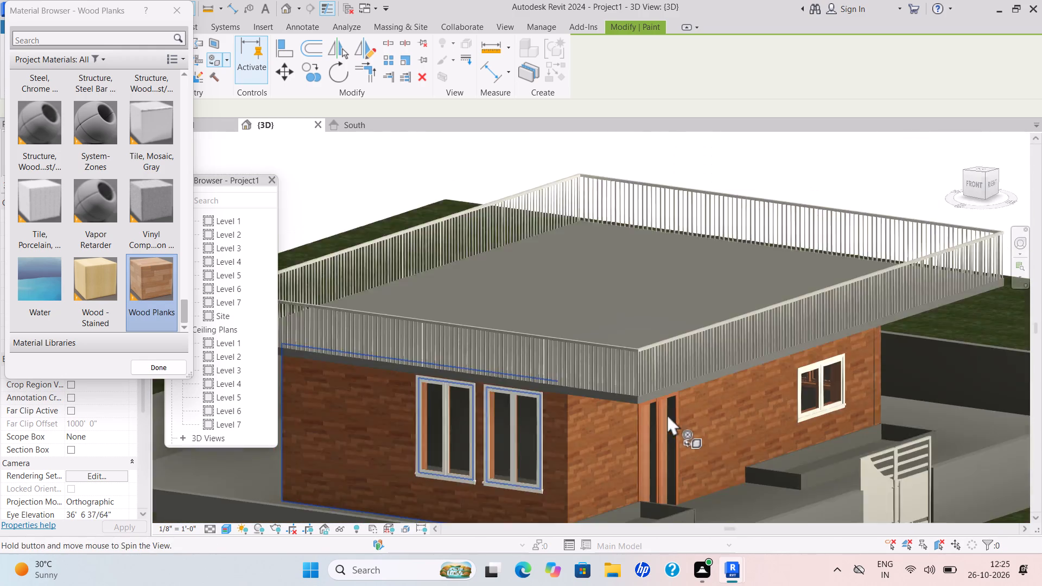
pyautogui.keyDown('shift'); pyautogui.moveTo(694, 419); pyautogui.dragTo(607, 436, button='middle'); pyautogui.keyUp('shift')
pyautogui.scroll(3, 485, 451)
pyautogui.scroll(6, 433, 442)
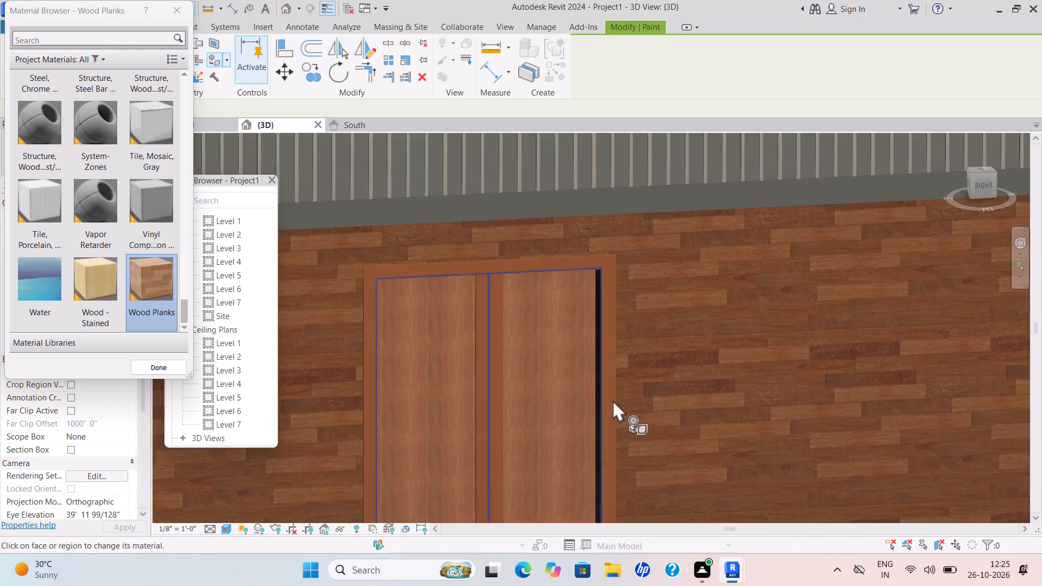
pyautogui.scroll(1, 613, 400)
pyautogui.scroll(-1, 614, 400)
pyautogui.moveTo(640, 392); pyautogui.dragTo(896, 256, button='middle')
pyautogui.scroll(-8, 812, 280)
pyautogui.moveTo(886, 284); pyautogui.dragTo(894, 301, button='middle')
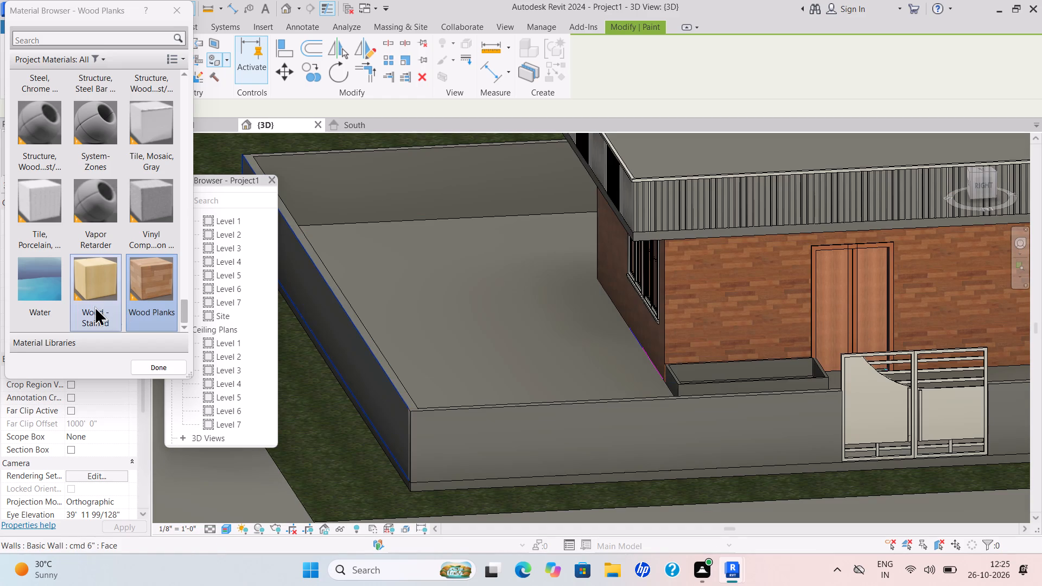
pyautogui.click(88, 306)
pyautogui.click(462, 311)
pyautogui.moveTo(517, 286); pyautogui.dragTo(438, 411, button='middle')
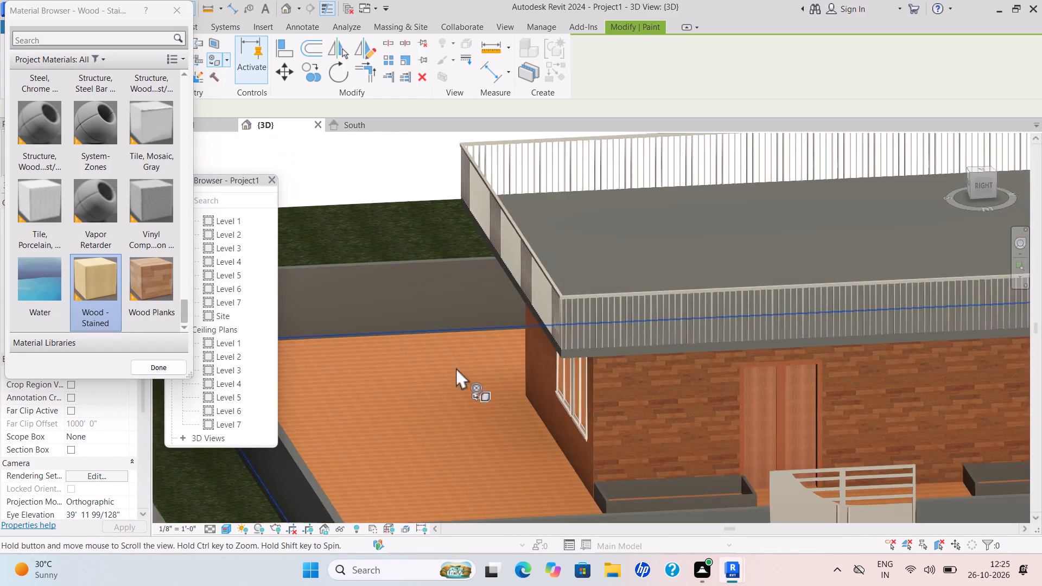
pyautogui.click(661, 230)
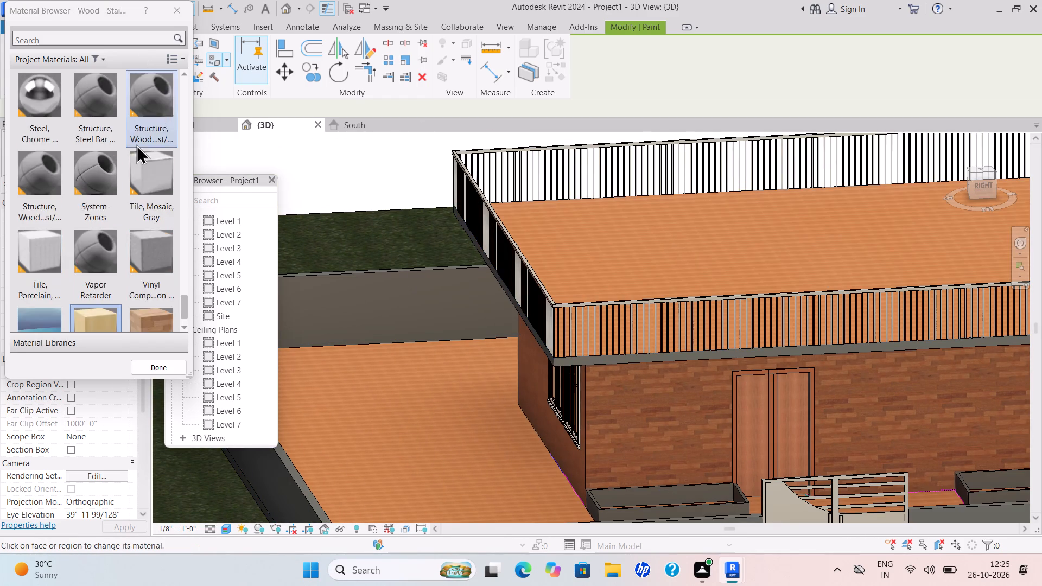
# Look through the project materials for a finish to use on the boundary walls.
pyautogui.scroll(3, 135, 144)
pyautogui.scroll(-1, 135, 144)
pyautogui.scroll(3, 135, 144)
pyautogui.scroll(-1, 134, 141)
pyautogui.scroll(7, 134, 141)
pyautogui.scroll(-1, 139, 100)
pyautogui.scroll(10, 139, 100)
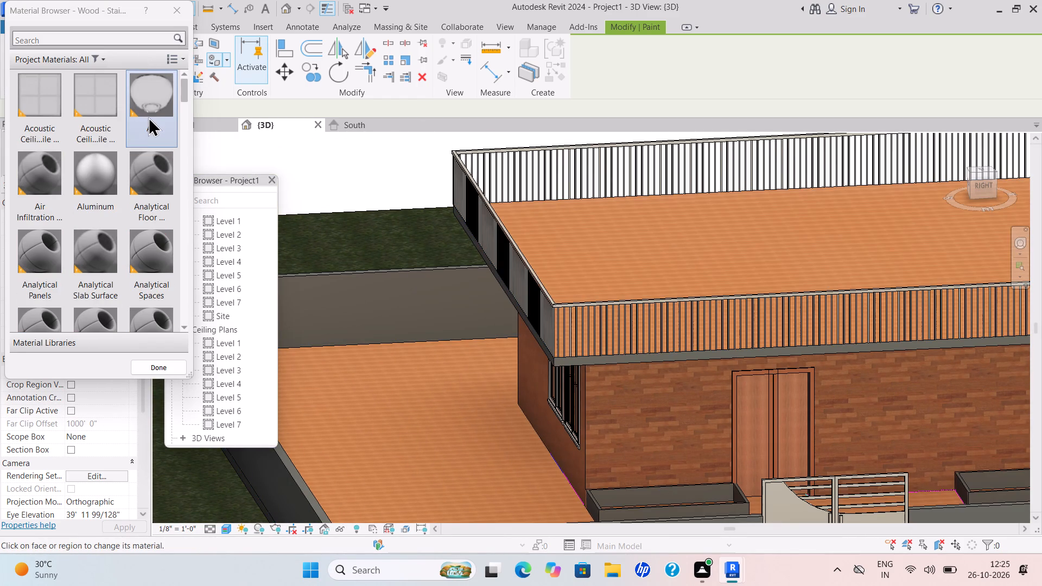
pyautogui.scroll(-11, 148, 117)
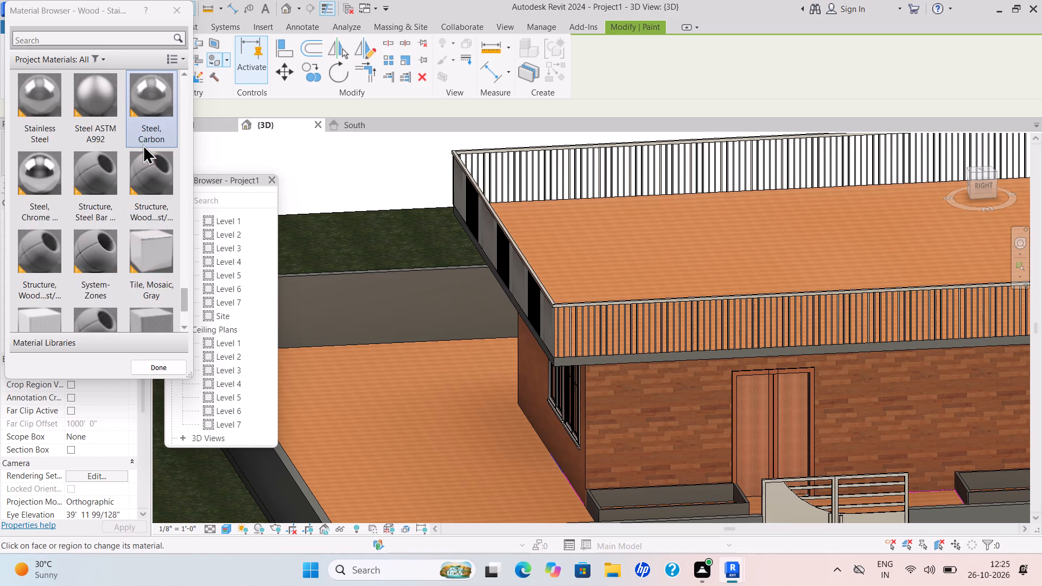
pyautogui.scroll(-5, 141, 148)
pyautogui.scroll(5, 140, 152)
pyautogui.scroll(-1, 140, 150)
pyautogui.scroll(6, 140, 150)
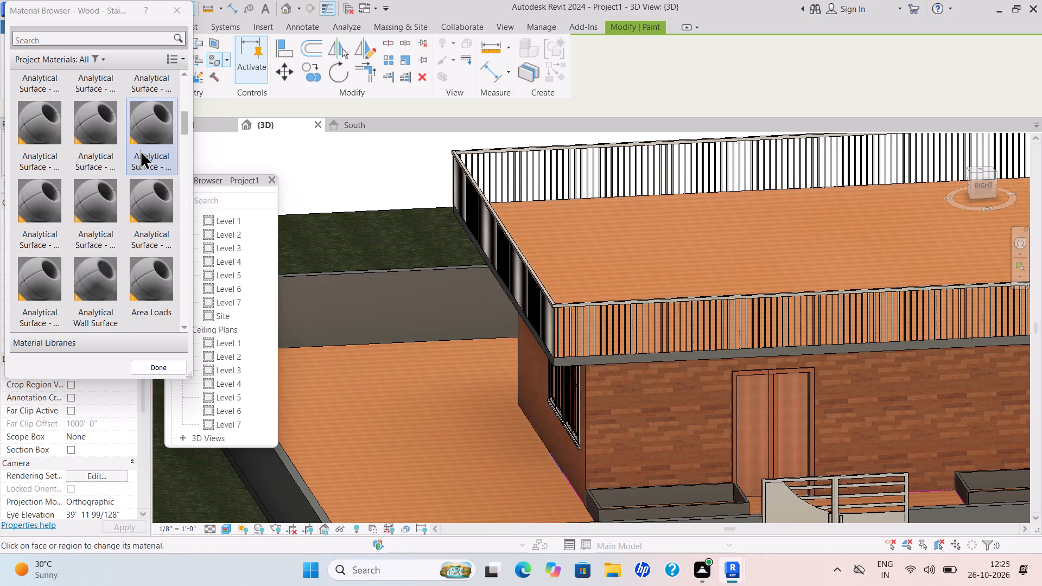
pyautogui.scroll(7, 140, 150)
pyautogui.scroll(-2, 140, 150)
pyautogui.scroll(-2, 118, 191)
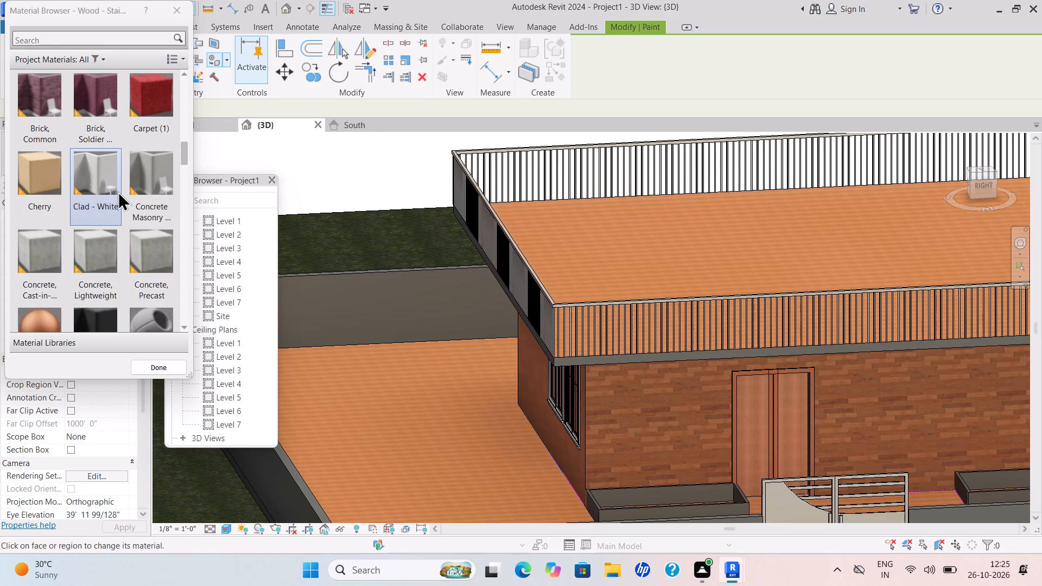
pyautogui.scroll(-1, 118, 191)
pyautogui.scroll(-4, 141, 238)
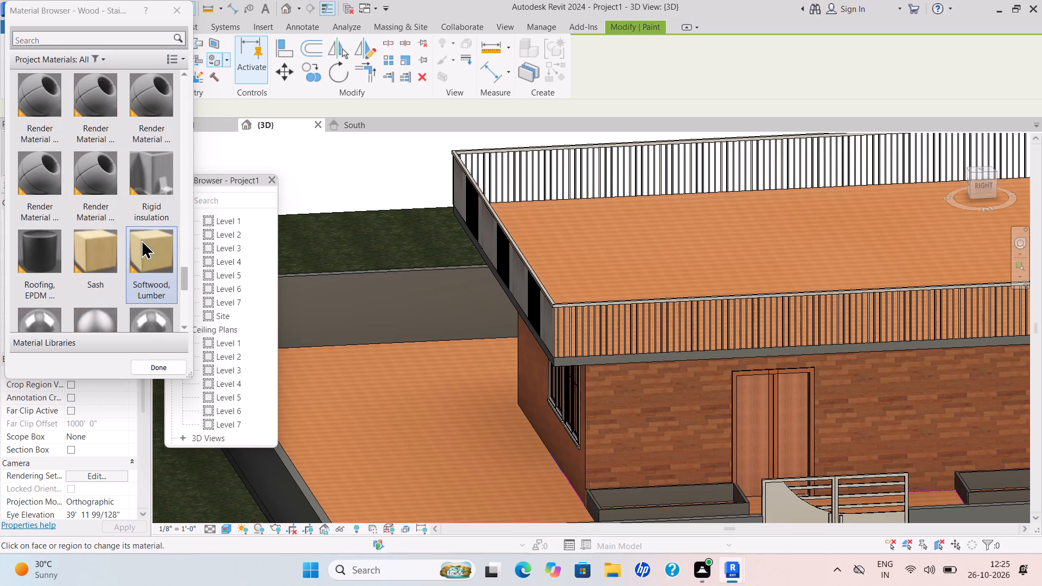
pyautogui.scroll(-2, 141, 239)
pyautogui.scroll(1, 141, 241)
pyautogui.scroll(-3, 141, 241)
pyautogui.scroll(1, 141, 241)
pyautogui.scroll(-1, 141, 241)
pyautogui.scroll(8, 141, 241)
pyautogui.scroll(-1, 139, 240)
pyautogui.scroll(2, 139, 240)
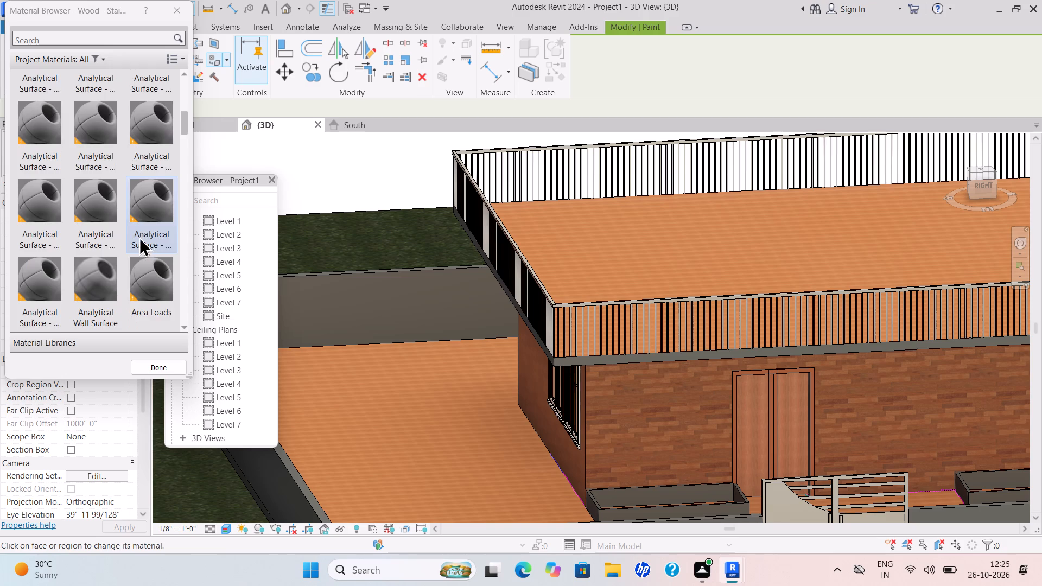
pyautogui.scroll(8, 139, 237)
pyautogui.scroll(-1, 144, 235)
pyautogui.scroll(1, 145, 235)
pyautogui.scroll(-1, 145, 235)
pyautogui.scroll(5, 145, 235)
pyautogui.scroll(-1, 148, 226)
pyautogui.scroll(3, 148, 226)
pyautogui.scroll(-2, 145, 180)
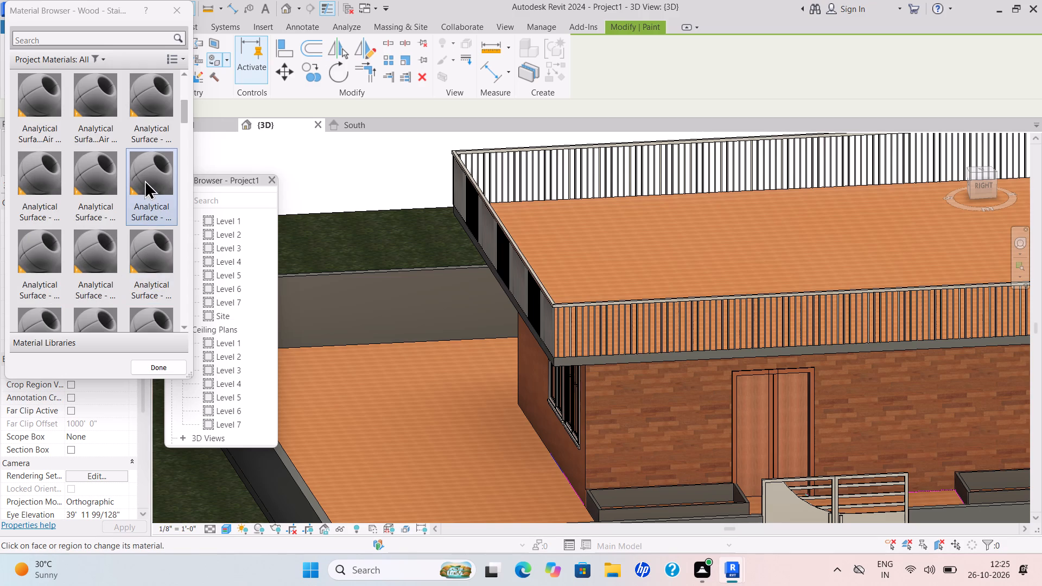
pyautogui.scroll(-5, 142, 198)
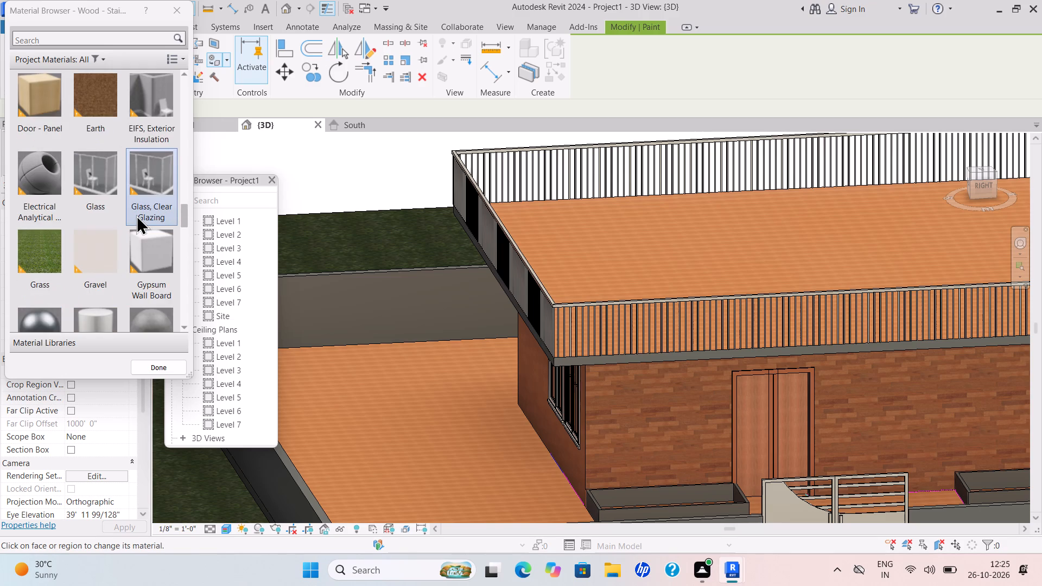
pyautogui.scroll(-10, 136, 215)
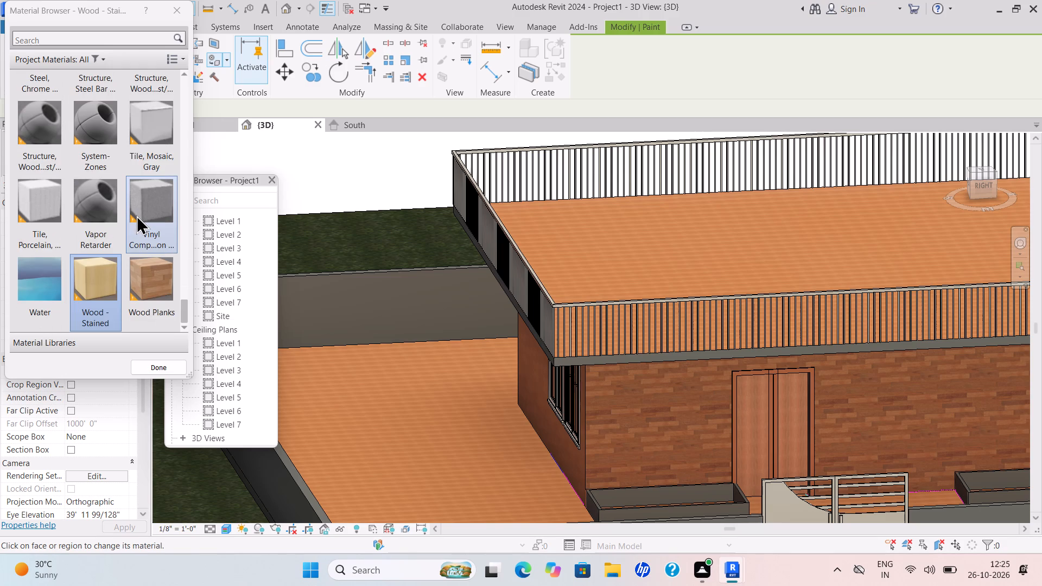
pyautogui.scroll(7, 136, 215)
pyautogui.scroll(-2, 136, 215)
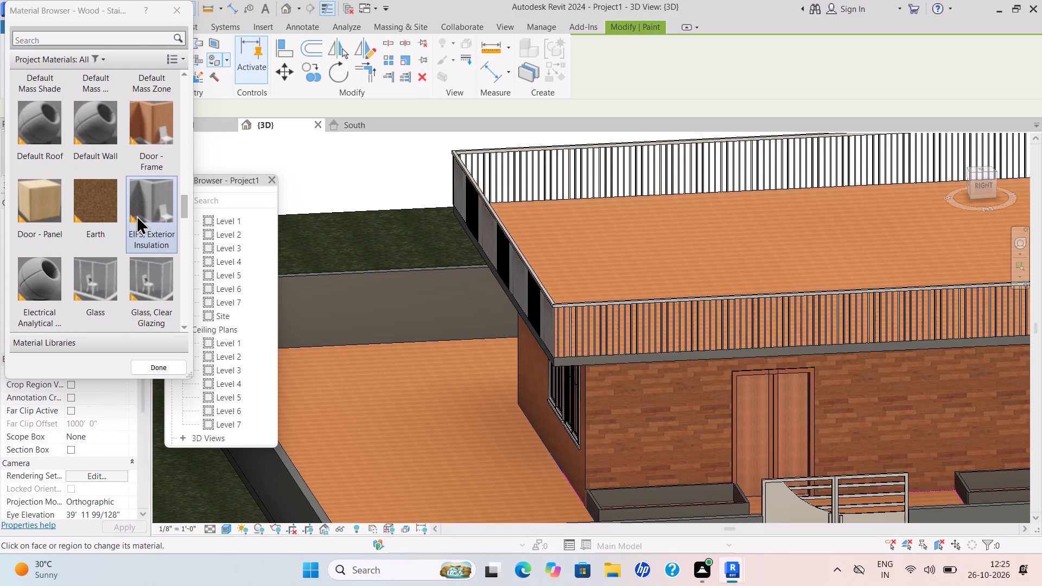
pyautogui.scroll(3, 142, 212)
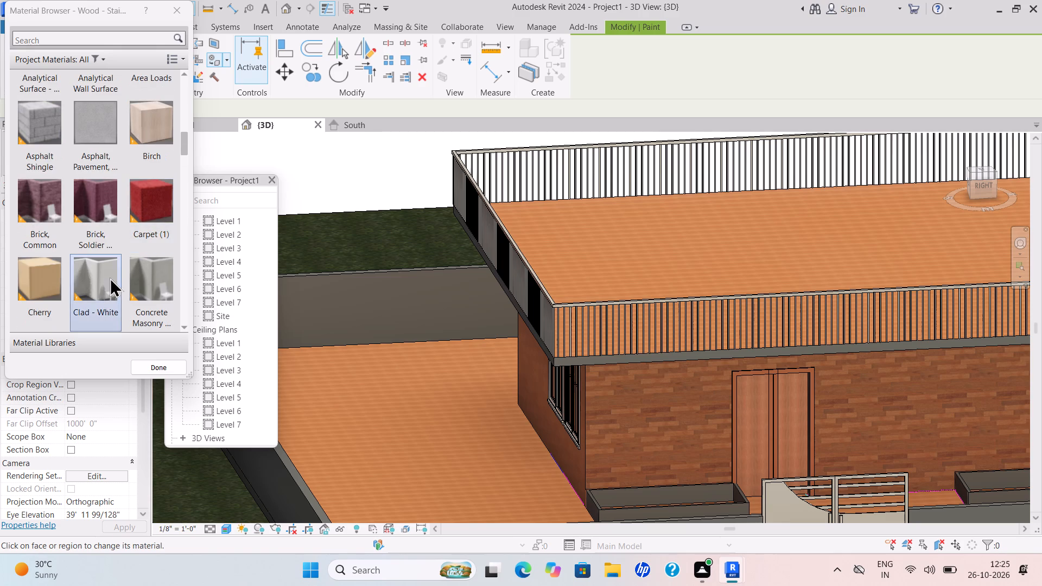
# Paint the inner faces of the west and south boundary walls with Clad - White.
pyautogui.click(110, 277)
pyautogui.moveTo(590, 343); pyautogui.dragTo(619, 203, button='middle')
pyautogui.scroll(1, 590, 343)
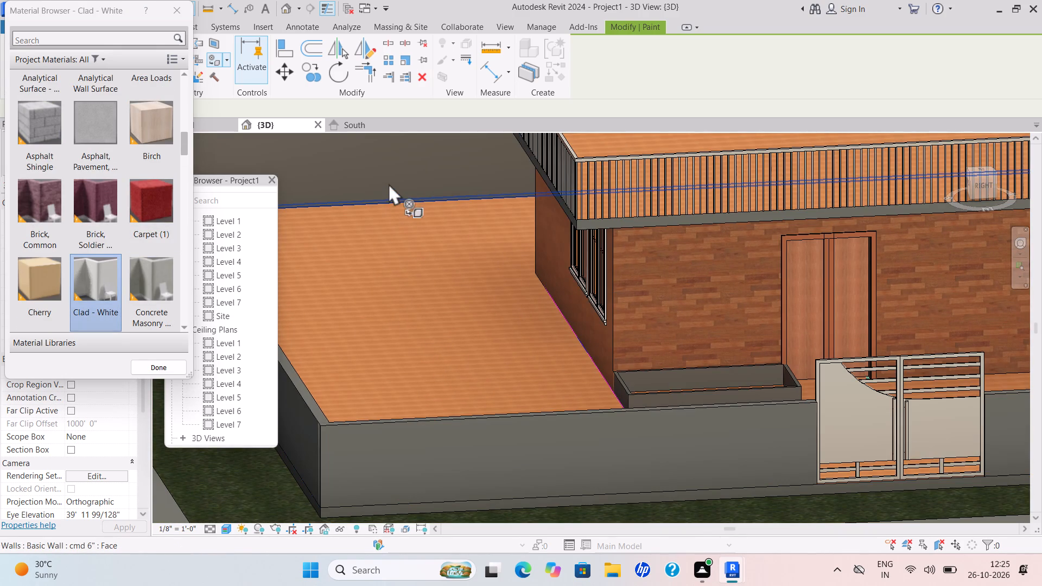
pyautogui.click(389, 180)
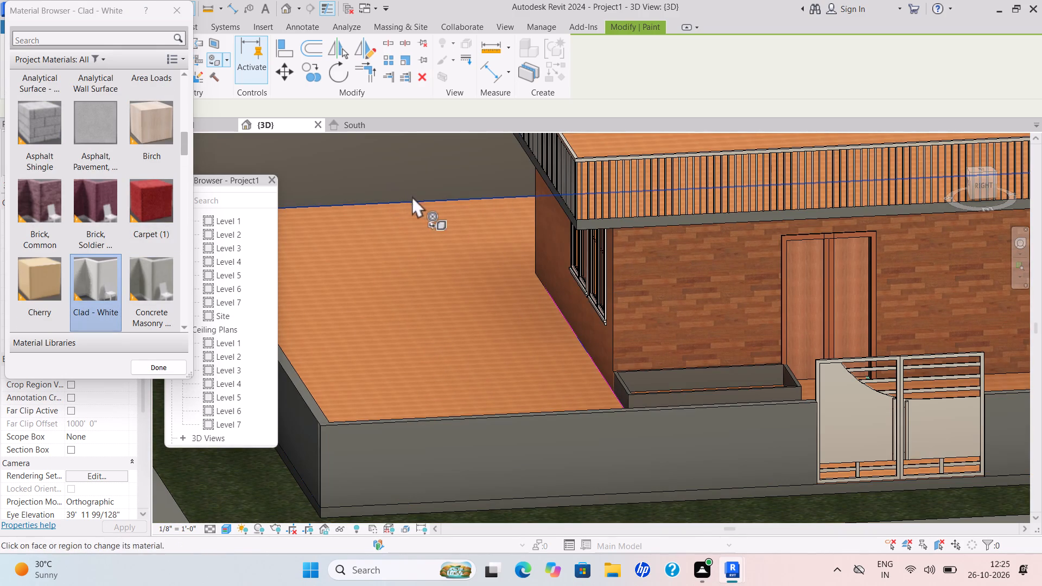
pyautogui.scroll(-5, 412, 196)
pyautogui.moveTo(436, 213); pyautogui.dragTo(689, 218, button='middle')
pyautogui.keyDown('shift'); pyautogui.moveTo(631, 308); pyautogui.dragTo(486, 279, button='middle'); pyautogui.keyUp('shift')
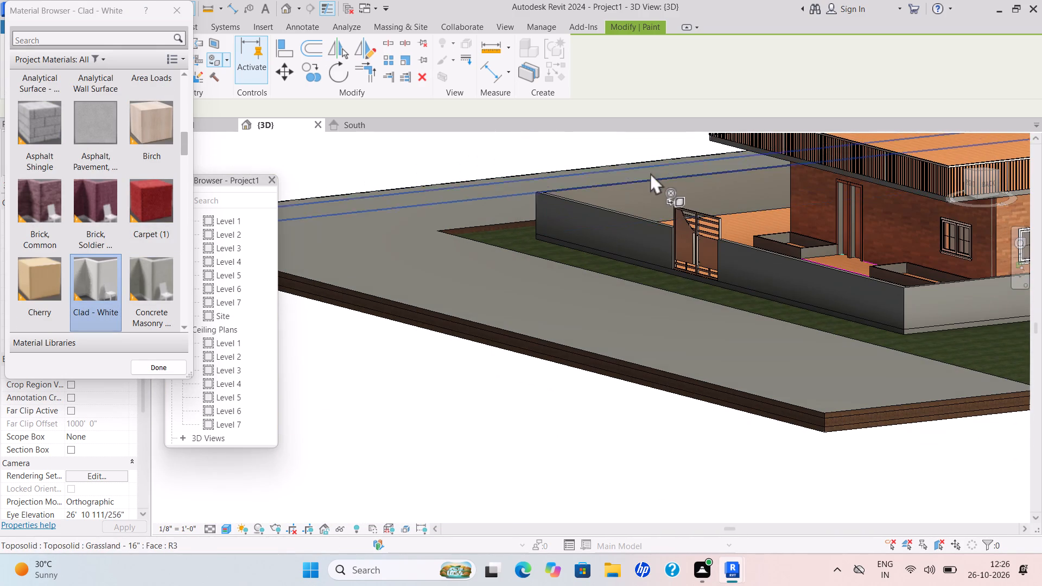
pyautogui.click(639, 206)
# Paint the inner faces of the east boundary wall on both sides of the gate and of the north boundary wall with Clad - White.
pyautogui.moveTo(666, 225); pyautogui.dragTo(561, 273, button='middle')
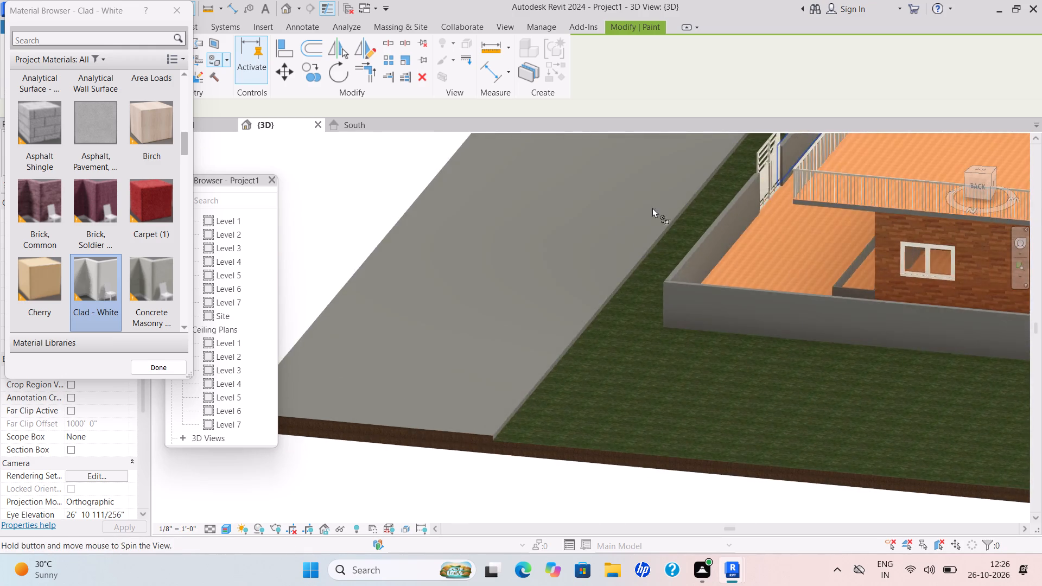
pyautogui.scroll(1, 755, 211)
pyautogui.moveTo(755, 211); pyautogui.dragTo(760, 183, button='middle')
pyautogui.moveTo(772, 174); pyautogui.dragTo(690, 294, button='middle')
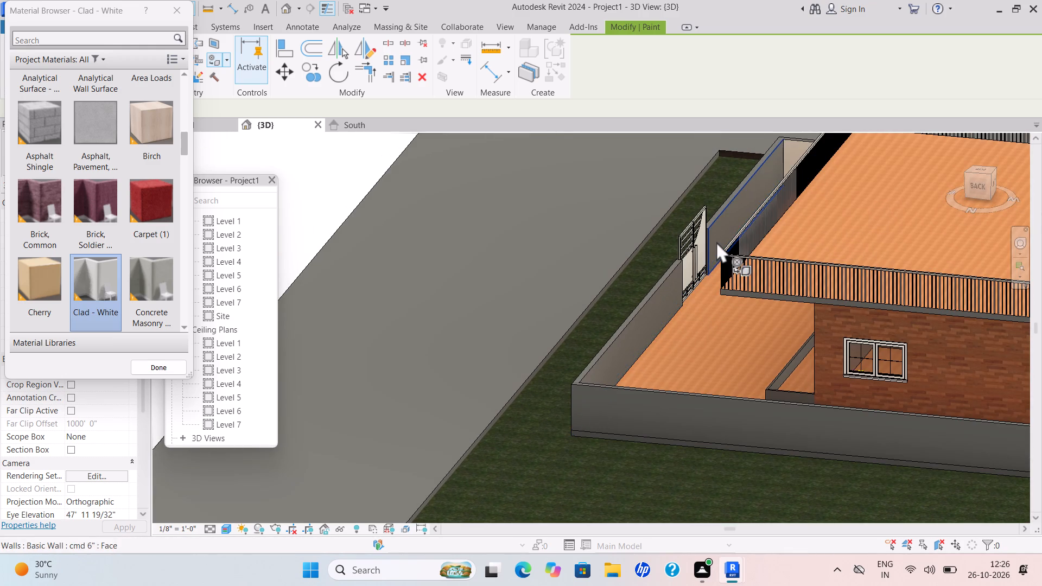
pyautogui.click(716, 241)
pyautogui.click(633, 330)
pyautogui.scroll(-2, 665, 345)
pyautogui.moveTo(665, 345); pyautogui.dragTo(518, 346, button='middle')
pyautogui.keyDown('shift'); pyautogui.moveTo(640, 381); pyautogui.dragTo(564, 343, button='middle'); pyautogui.keyUp('shift')
pyautogui.keyDown('shift'); pyautogui.scroll(1, 564, 343); pyautogui.keyUp('shift')
pyautogui.scroll(5, 653, 319)
pyautogui.click(659, 334)
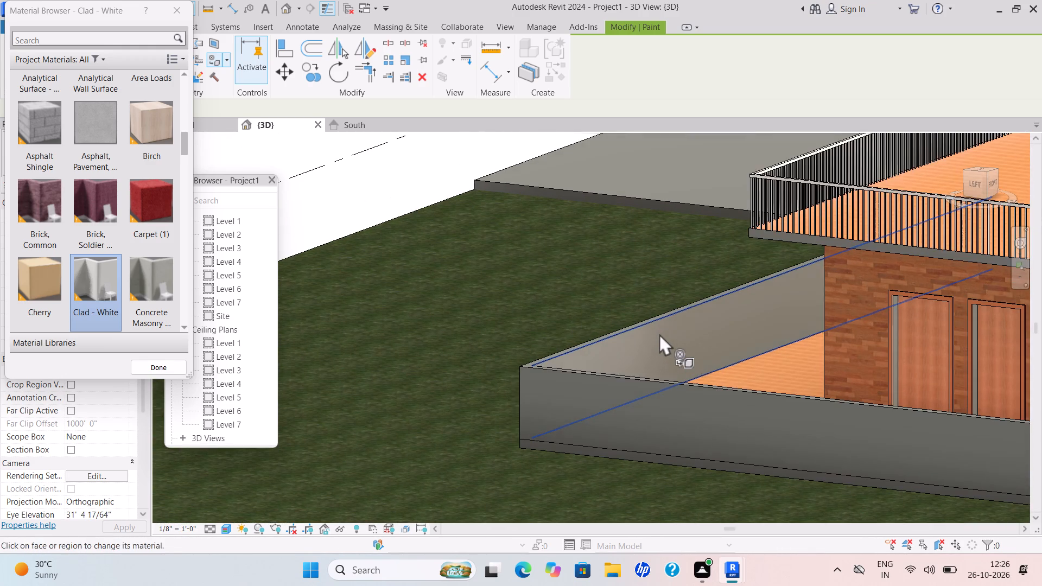
# Paint the outer faces of the south boundary wall and of the east boundary wall on both sides of the gate with Clad - White.
pyautogui.scroll(-3, 684, 337)
pyautogui.moveTo(685, 339); pyautogui.dragTo(474, 366, button='middle')
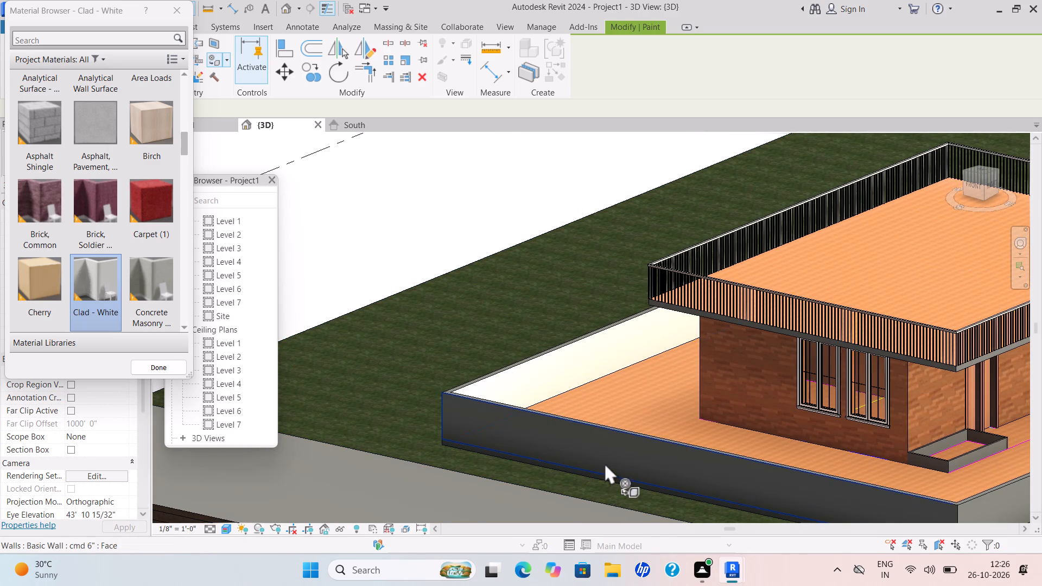
pyautogui.click(605, 463)
pyautogui.scroll(-1, 697, 466)
pyautogui.scroll(1, 697, 467)
pyautogui.scroll(-1, 697, 468)
pyautogui.scroll(1, 697, 468)
pyautogui.moveTo(724, 479); pyautogui.dragTo(492, 410, button='middle')
pyautogui.scroll(2, 633, 372)
pyautogui.click(544, 354)
pyautogui.click(730, 360)
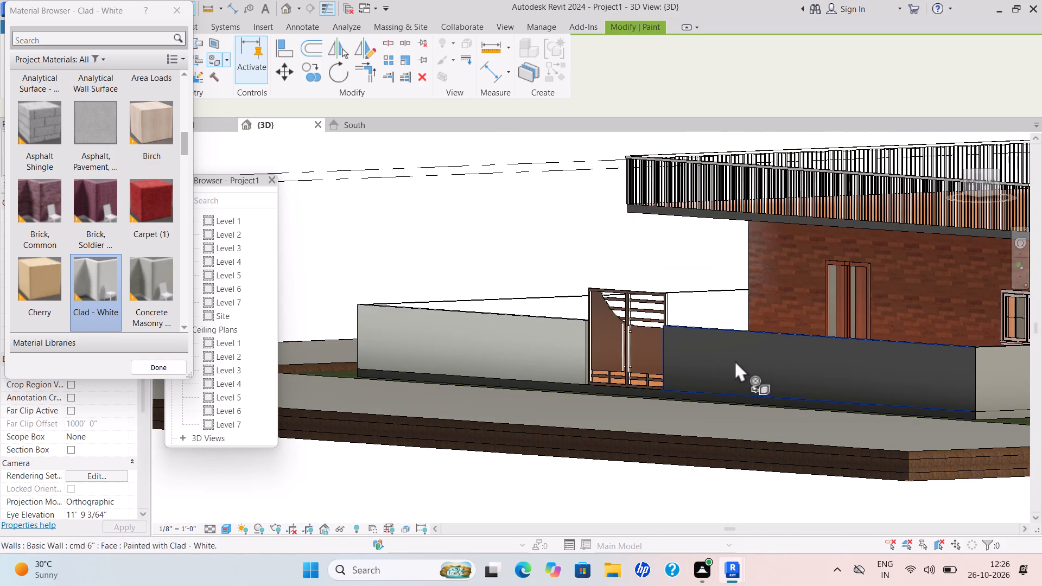
# Paint the outer faces of the north and west boundary walls with Clad - White.
pyautogui.scroll(-2, 857, 362)
pyautogui.moveTo(856, 362); pyautogui.dragTo(625, 380, button='middle')
pyautogui.click(711, 348)
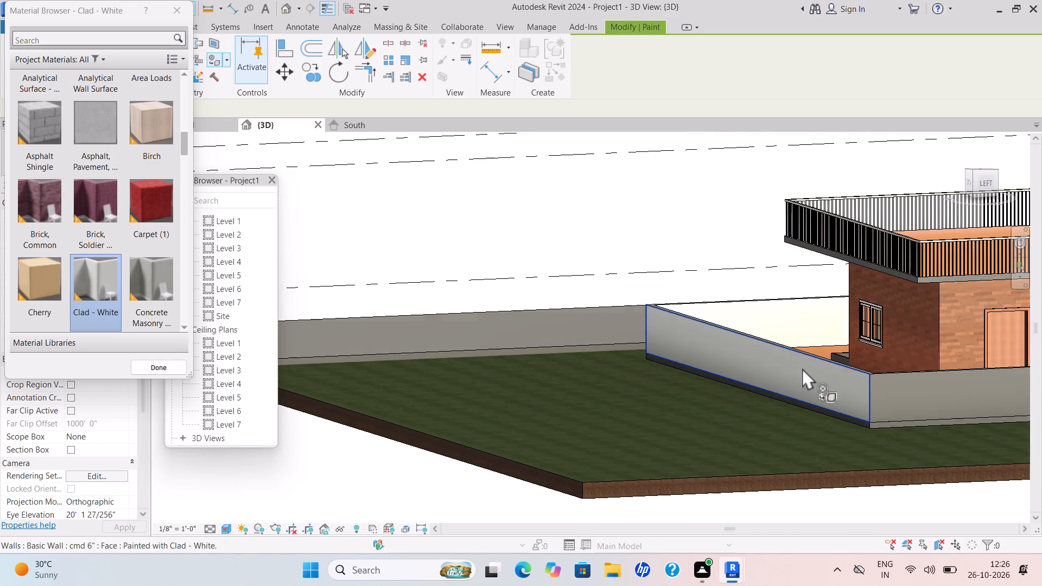
pyautogui.scroll(-1, 821, 368)
pyautogui.moveTo(821, 368); pyautogui.dragTo(740, 379, button='middle')
pyautogui.click(834, 375)
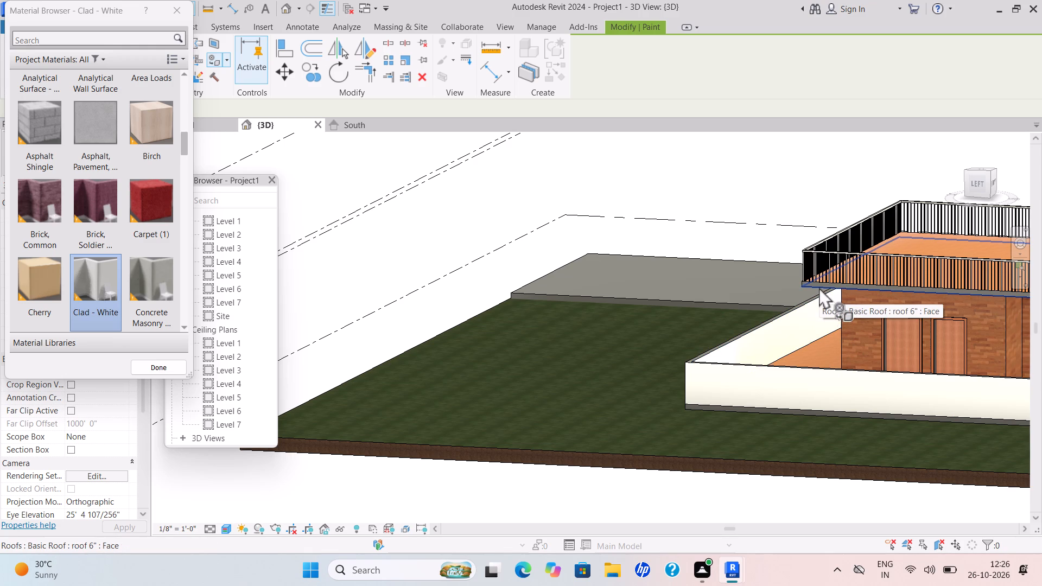
# Paint the floor slab's exposed edge face below the east boundary wall with Copper.
pyautogui.scroll(-4, 681, 318)
pyautogui.moveTo(668, 316); pyautogui.dragTo(518, 342, button='middle')
pyautogui.scroll(-2, 709, 349)
pyautogui.scroll(1, 710, 352)
pyautogui.scroll(-2, 710, 352)
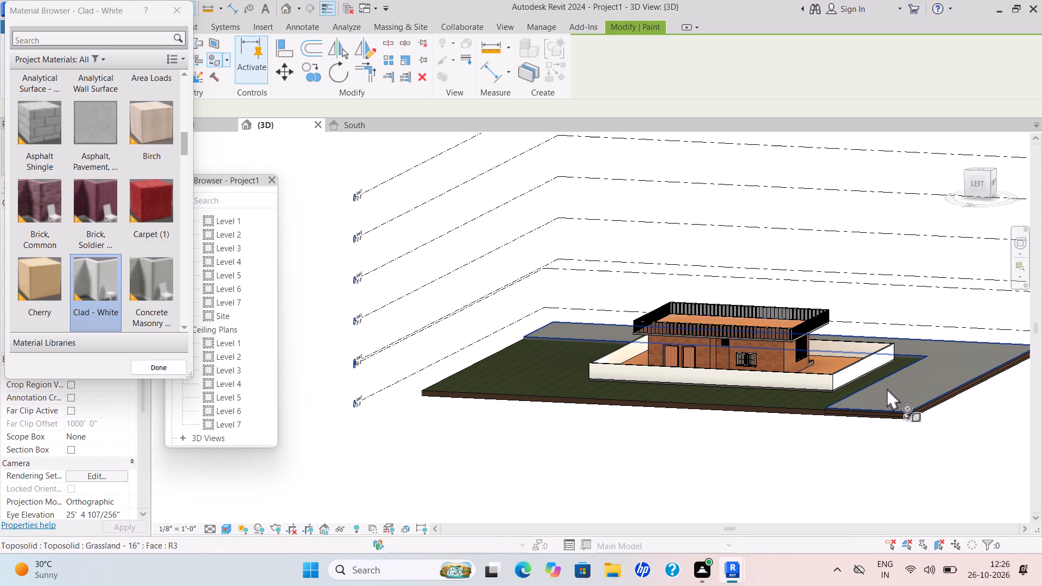
pyautogui.keyDown('shift'); pyautogui.scroll(-1, 886, 387); pyautogui.keyUp('shift')
pyautogui.keyDown('shift'); pyautogui.moveTo(885, 387); pyautogui.dragTo(649, 399, button='middle'); pyautogui.keyUp('shift')
pyautogui.scroll(3, 803, 354)
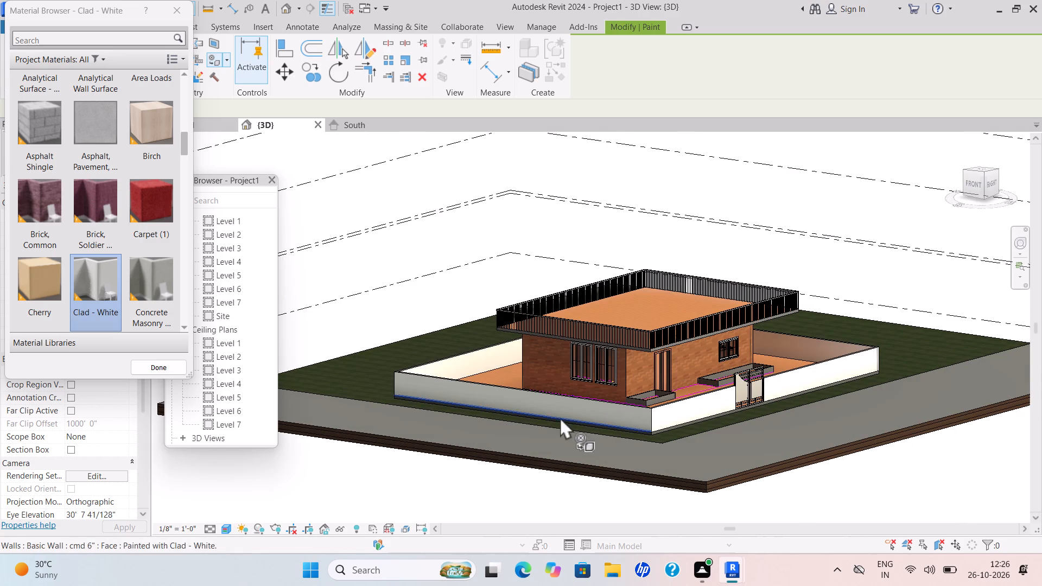
pyautogui.scroll(1, 199, 292)
pyautogui.scroll(-1, 120, 152)
pyautogui.scroll(4, 120, 152)
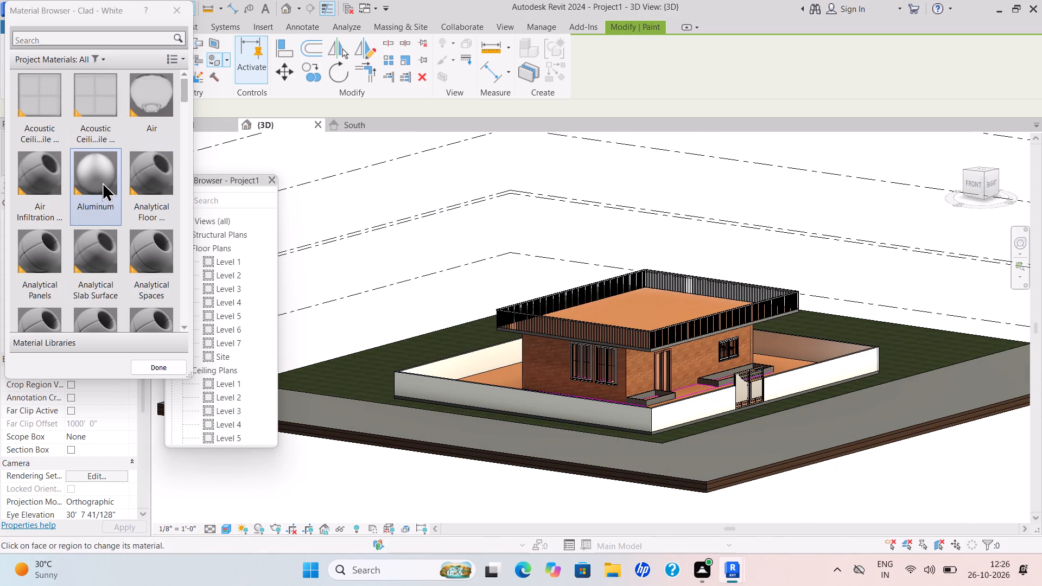
pyautogui.scroll(6, 102, 183)
pyautogui.scroll(-1, 102, 184)
pyautogui.scroll(5, 102, 184)
pyautogui.scroll(-1, 102, 184)
pyautogui.scroll(6, 102, 184)
pyautogui.scroll(-4, 99, 194)
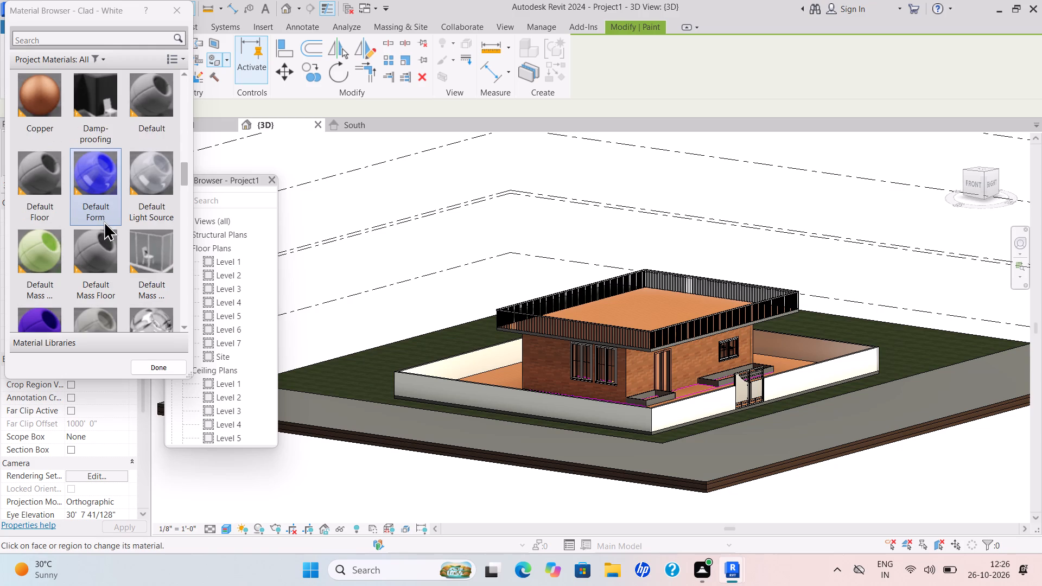
pyautogui.moveTo(49, 129); pyautogui.dragTo(56, 130)
pyautogui.scroll(-1, 687, 424)
pyautogui.scroll(4, 687, 424)
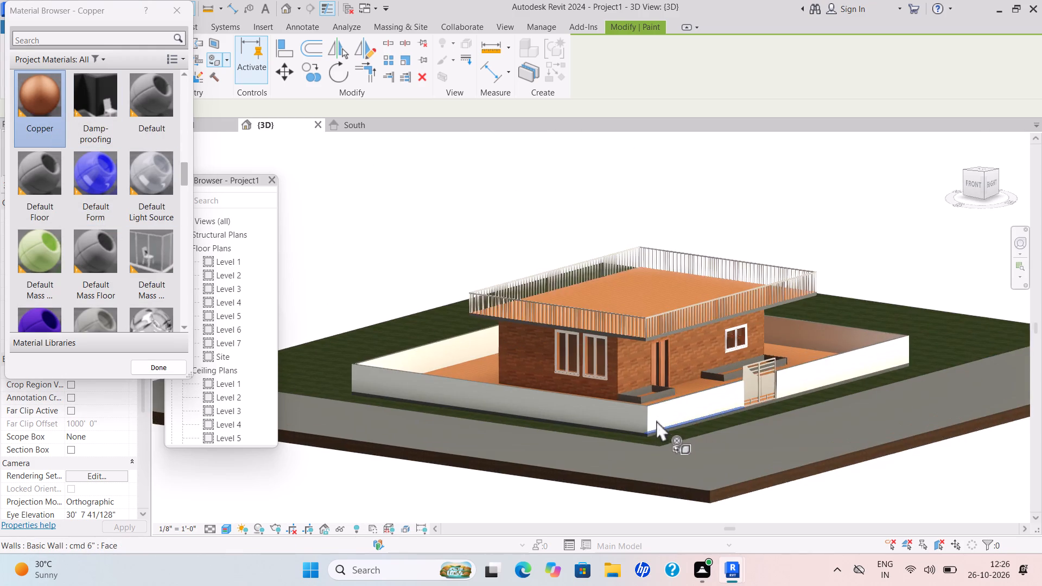
pyautogui.scroll(10, 656, 420)
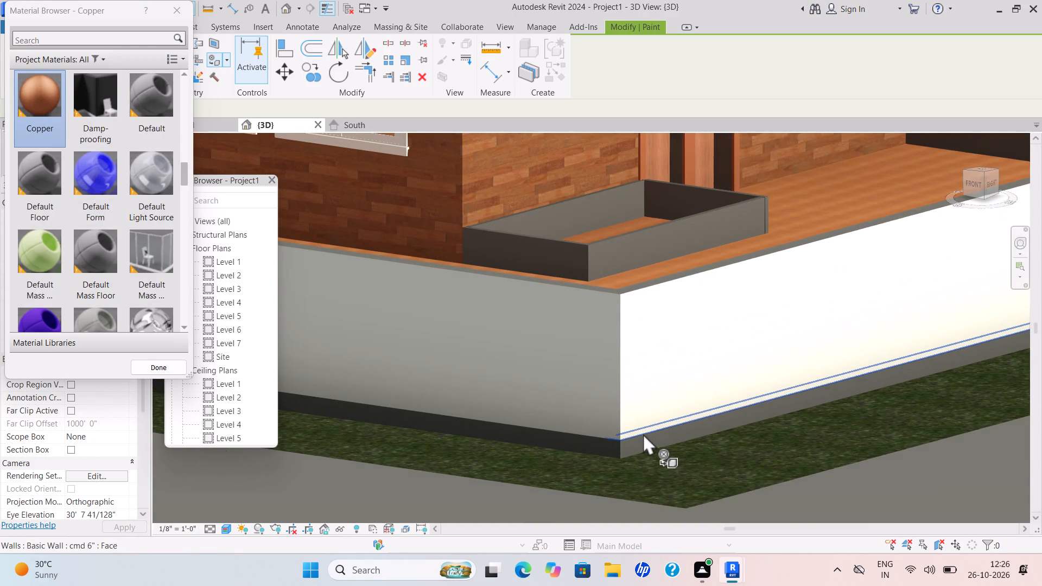
pyautogui.scroll(4, 624, 448)
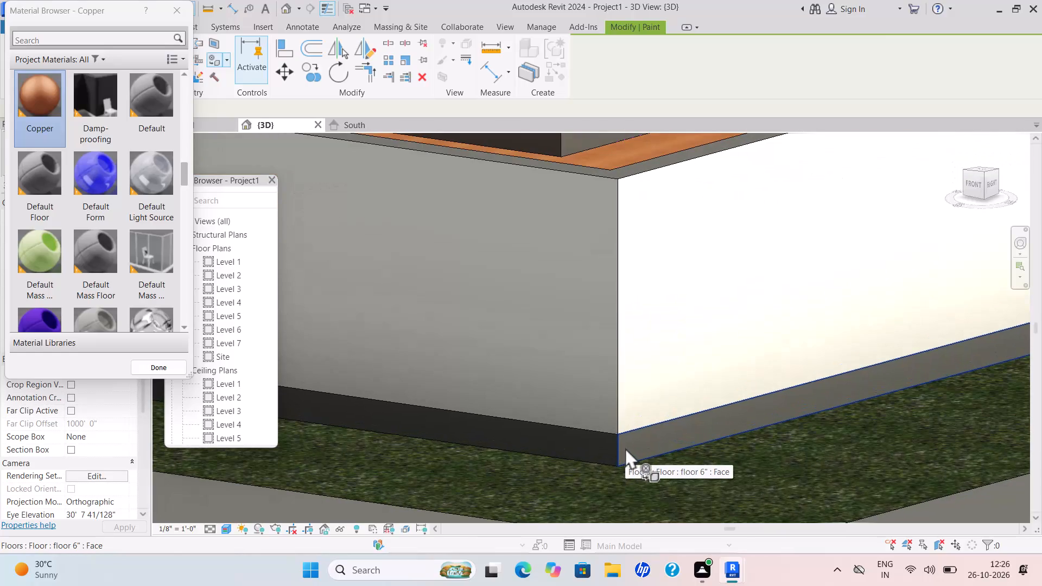
pyautogui.click(625, 448)
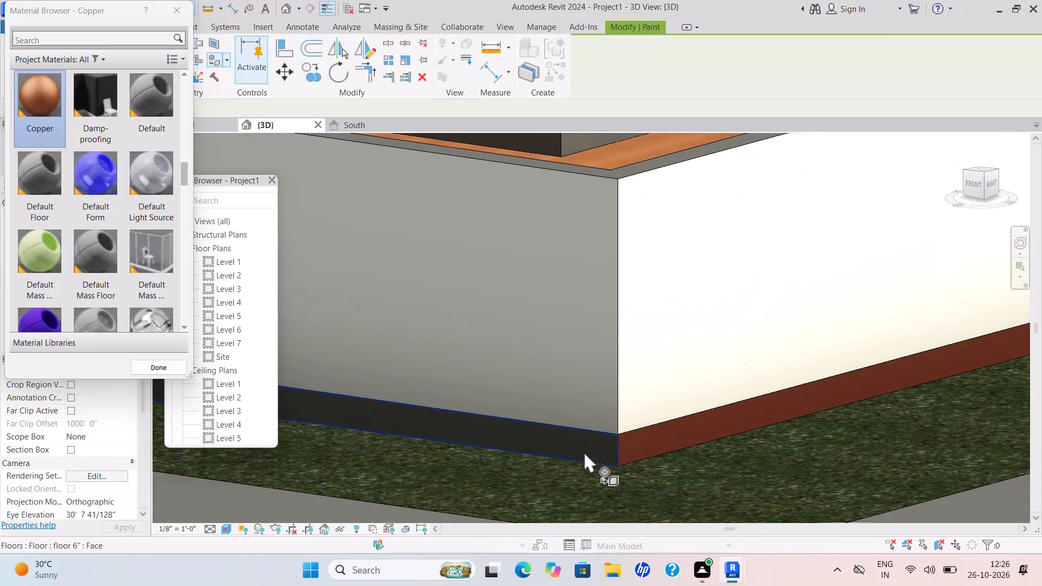
# Paint the floor slab's exposed edge faces below the south and north boundary walls with Copper.
pyautogui.click(582, 446)
pyautogui.scroll(1, 587, 443)
pyautogui.scroll(-2, 587, 443)
pyautogui.scroll(1, 587, 443)
pyautogui.scroll(-2, 587, 437)
pyautogui.scroll(1, 587, 437)
pyautogui.scroll(-1, 587, 437)
pyautogui.scroll(1, 587, 437)
pyautogui.scroll(-2, 587, 437)
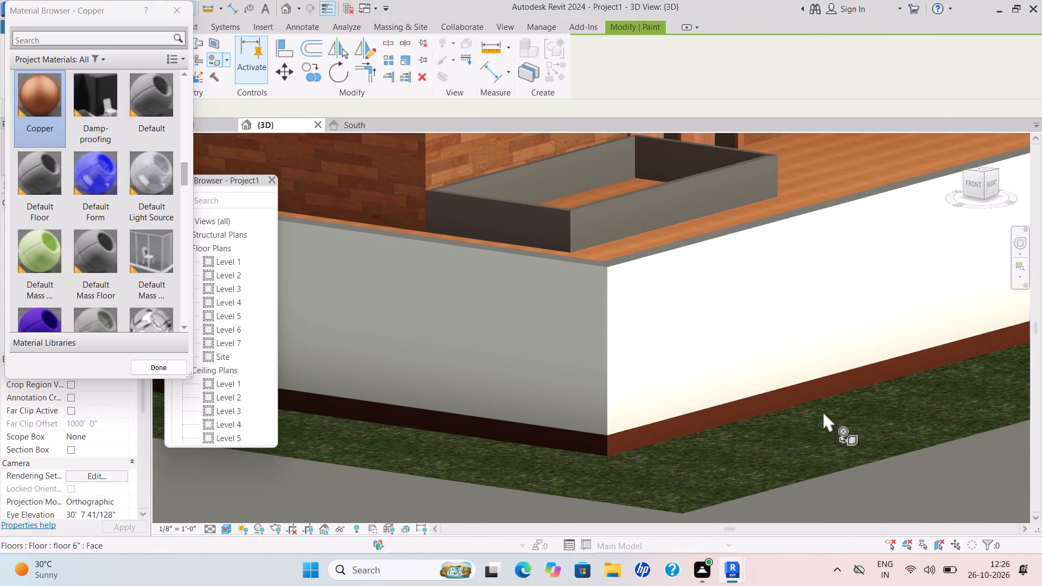
pyautogui.keyDown('shift'); pyautogui.scroll(-1, 822, 409); pyautogui.keyUp('shift')
pyautogui.keyDown('shift'); pyautogui.moveTo(821, 409); pyautogui.dragTo(637, 432, button='middle'); pyautogui.keyUp('shift')
pyautogui.scroll(-4, 828, 398)
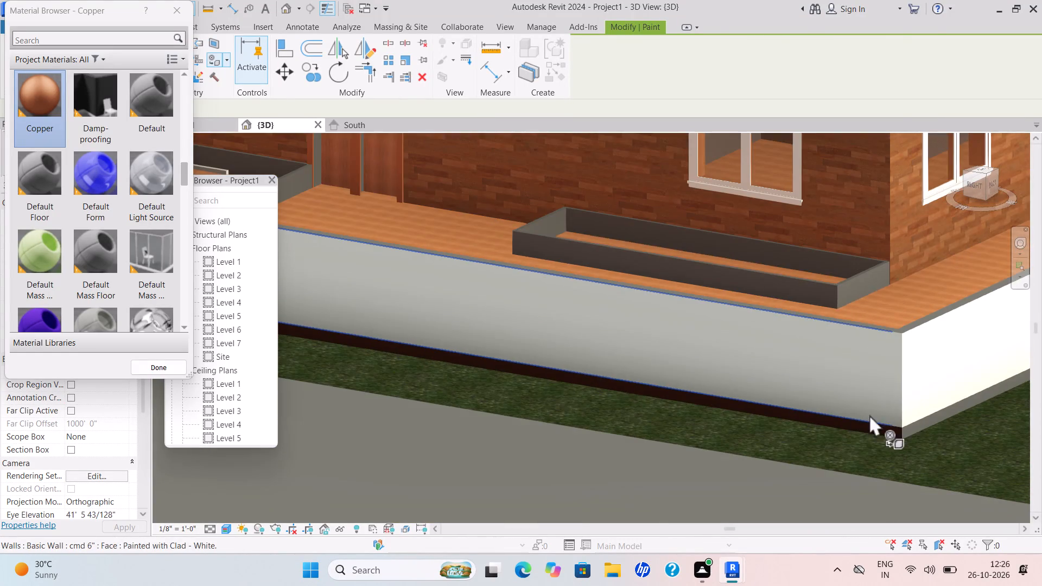
pyautogui.keyDown('shift'); pyautogui.moveTo(869, 415); pyautogui.dragTo(786, 422, button='middle'); pyautogui.keyUp('shift')
pyautogui.scroll(1, 532, 427)
pyautogui.scroll(3, 364, 416)
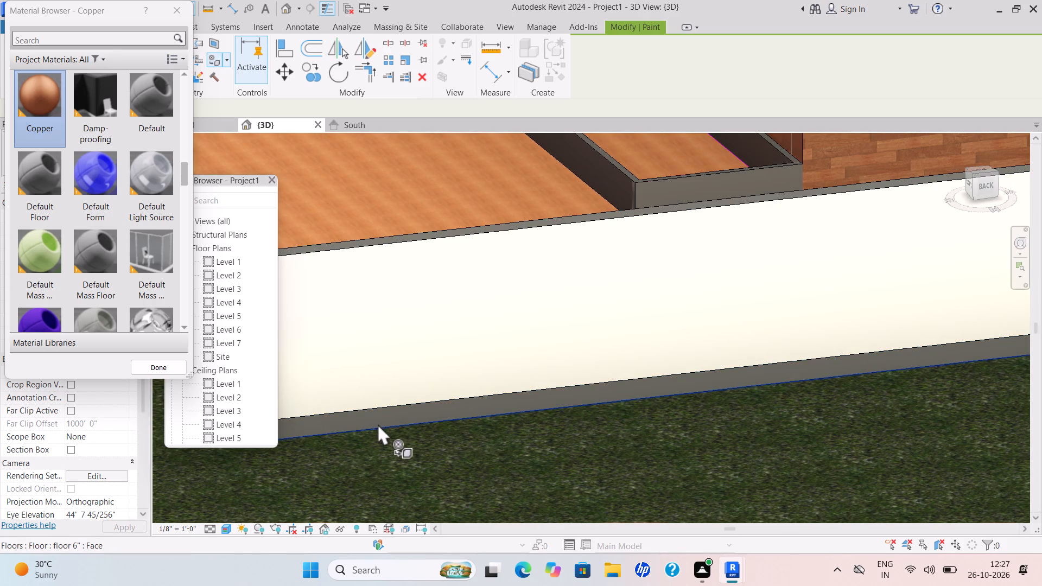
pyautogui.click(392, 415)
# Paint the floor slab's exposed edge face below the west boundary wall with Copper.
pyautogui.scroll(-4, 428, 410)
pyautogui.scroll(-1, 818, 405)
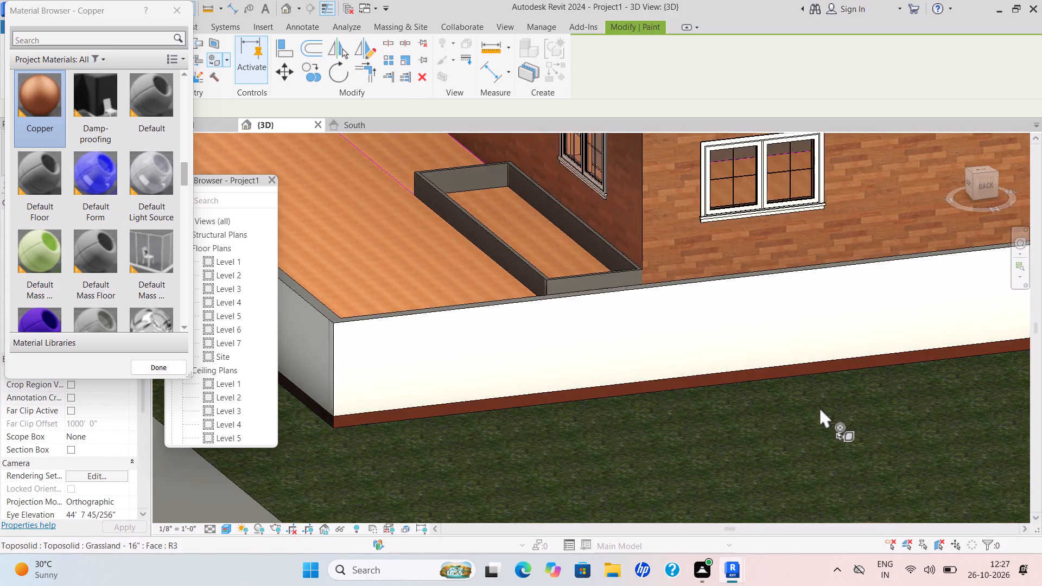
pyautogui.keyDown('shift'); pyautogui.moveTo(821, 407); pyautogui.dragTo(657, 427, button='middle'); pyautogui.keyUp('shift')
pyautogui.keyDown('shift'); pyautogui.scroll(-1, 818, 419); pyautogui.keyUp('shift')
pyautogui.keyDown('shift'); pyautogui.moveTo(817, 419); pyautogui.dragTo(712, 430, button='middle'); pyautogui.keyUp('shift')
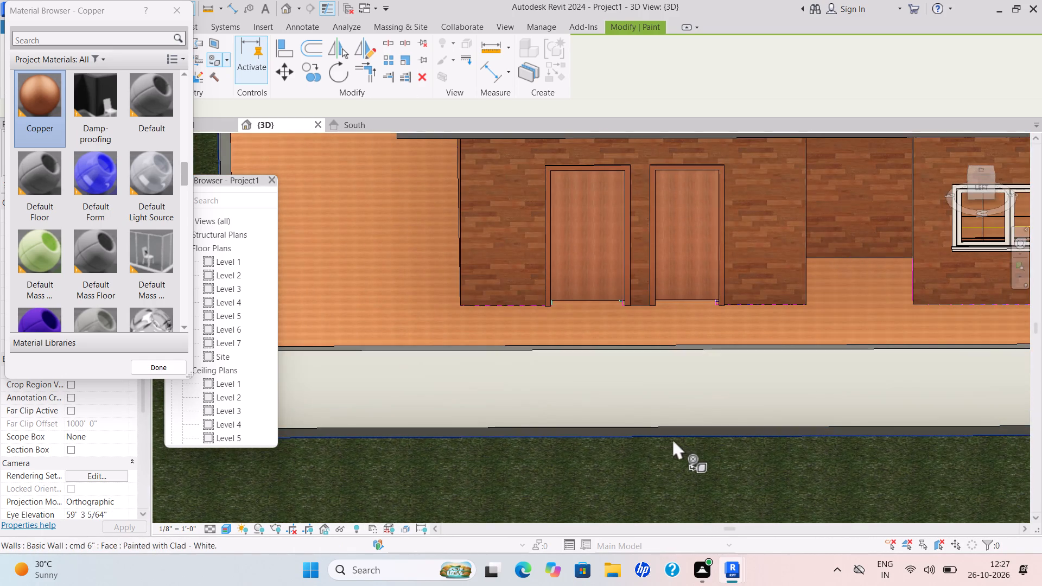
pyautogui.scroll(7, 549, 439)
pyautogui.click(560, 428)
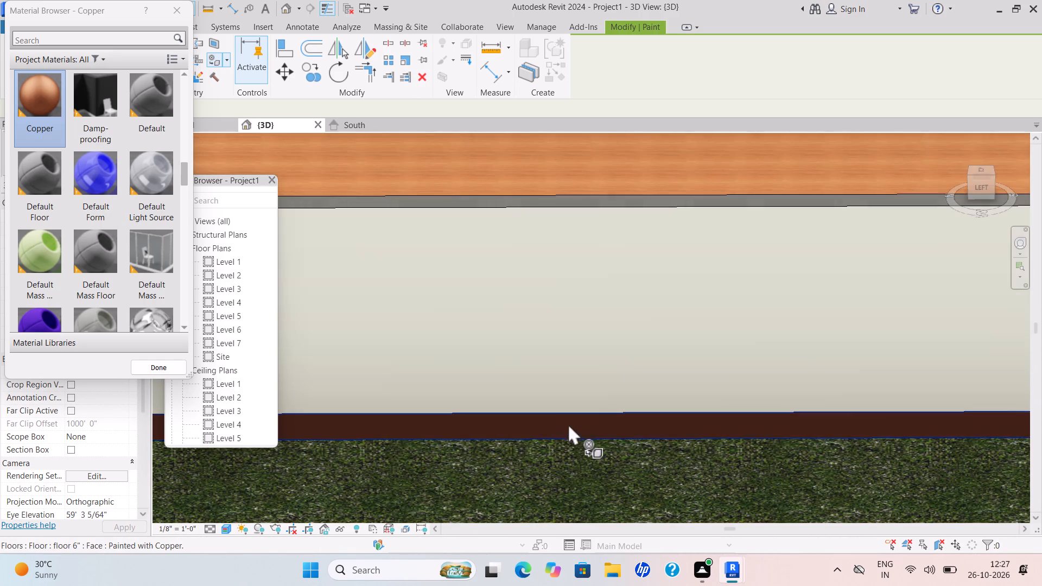
# Paint the top faces of the west and south boundary walls with Copper.
pyautogui.scroll(-2, 569, 423)
pyautogui.scroll(1, 569, 423)
pyautogui.scroll(-5, 569, 423)
pyautogui.scroll(1, 655, 432)
pyautogui.scroll(-1, 655, 432)
pyautogui.scroll(1, 655, 432)
pyautogui.scroll(-5, 655, 432)
pyautogui.moveTo(745, 426); pyautogui.dragTo(632, 460, button='middle')
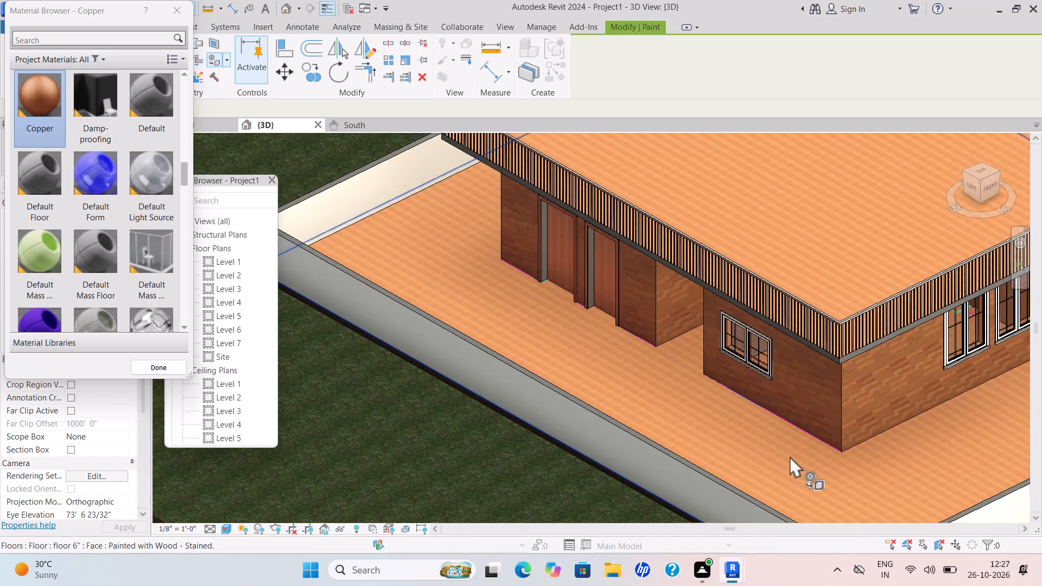
pyautogui.scroll(1, 793, 473)
pyautogui.moveTo(783, 473); pyautogui.dragTo(701, 369, button='middle')
pyautogui.scroll(5, 676, 446)
pyautogui.scroll(1, 777, 456)
pyautogui.scroll(-1, 777, 457)
pyautogui.scroll(4, 777, 461)
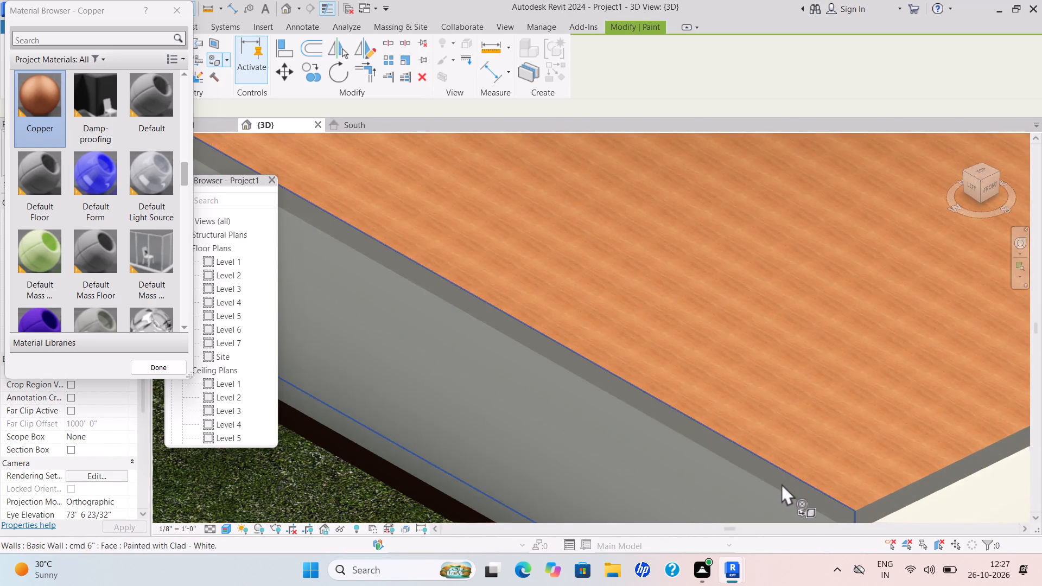
pyautogui.scroll(3, 781, 483)
pyautogui.click(781, 483)
pyautogui.scroll(-5, 812, 461)
pyautogui.moveTo(810, 458); pyautogui.dragTo(584, 374, button='middle')
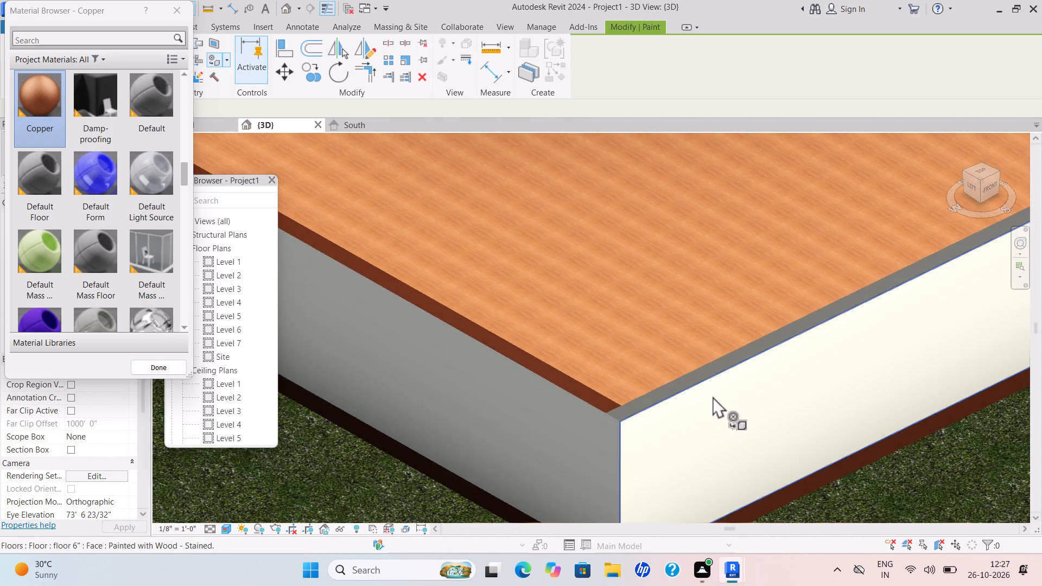
pyautogui.scroll(8, 675, 392)
pyautogui.click(675, 396)
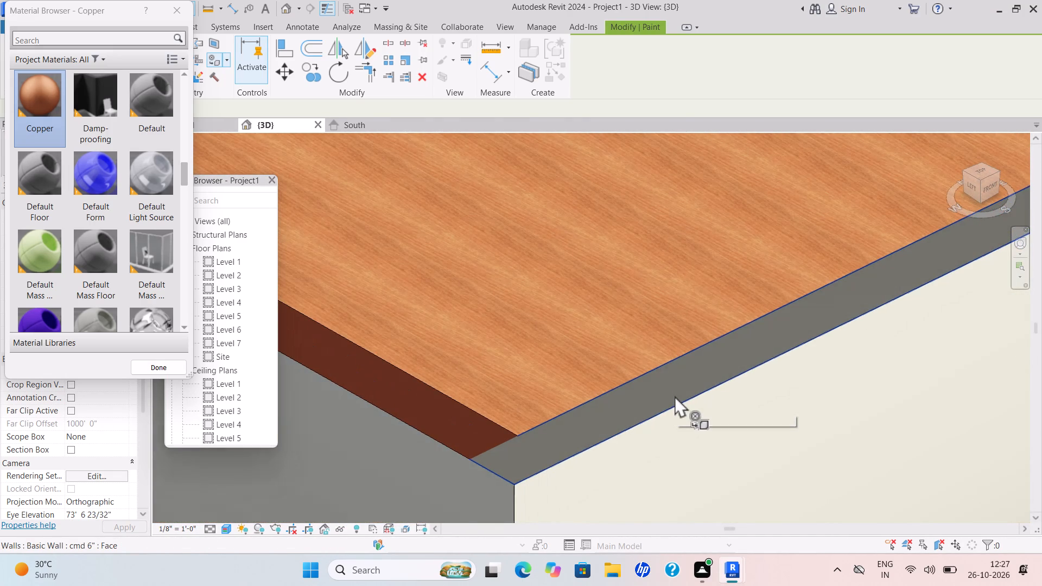
# Paint the top face of the east boundary wall south of the gate with Copper.
pyautogui.scroll(-3, 676, 396)
pyautogui.scroll(1, 676, 396)
pyautogui.scroll(-5, 676, 396)
pyautogui.scroll(1, 756, 412)
pyautogui.scroll(-2, 756, 412)
pyautogui.scroll(-1, 819, 412)
pyautogui.moveTo(819, 412); pyautogui.dragTo(697, 439, button='middle')
pyautogui.scroll(-1, 706, 441)
pyautogui.scroll(-4, 777, 402)
pyautogui.scroll(1, 777, 402)
pyautogui.moveTo(792, 398); pyautogui.dragTo(589, 397, button='middle')
pyautogui.scroll(1, 811, 359)
pyautogui.scroll(-1, 789, 364)
pyautogui.scroll(5, 789, 364)
pyautogui.scroll(-1, 834, 365)
pyautogui.scroll(3, 835, 365)
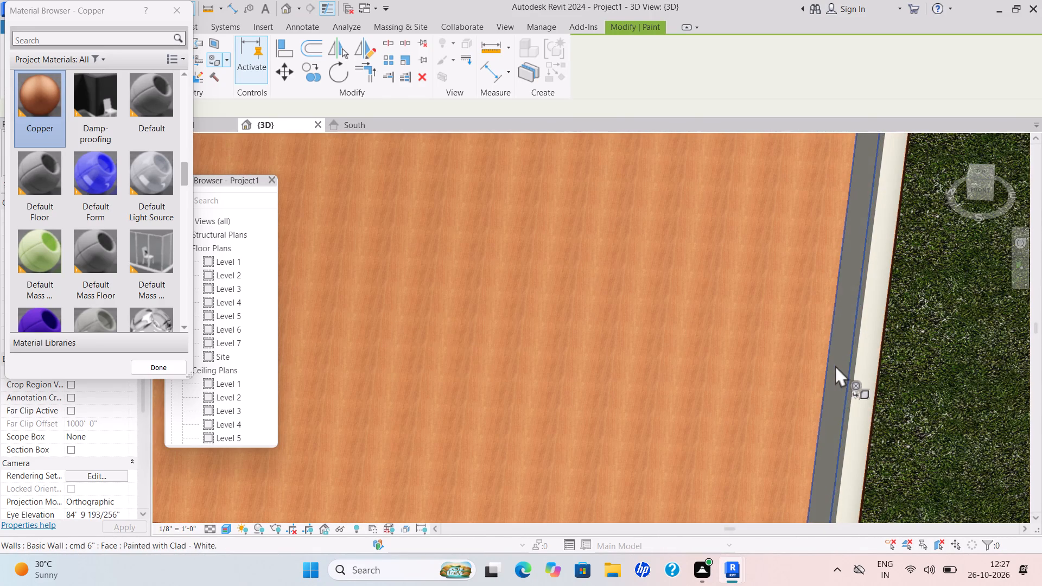
pyautogui.click(840, 371)
# Paint the top face of the east boundary wall north of the gate with Copper.
pyautogui.scroll(-1, 851, 374)
pyautogui.scroll(1, 851, 374)
pyautogui.scroll(-5, 851, 375)
pyautogui.keyDown('shift'); pyautogui.moveTo(851, 375); pyautogui.dragTo(816, 387, button='middle'); pyautogui.keyUp('shift')
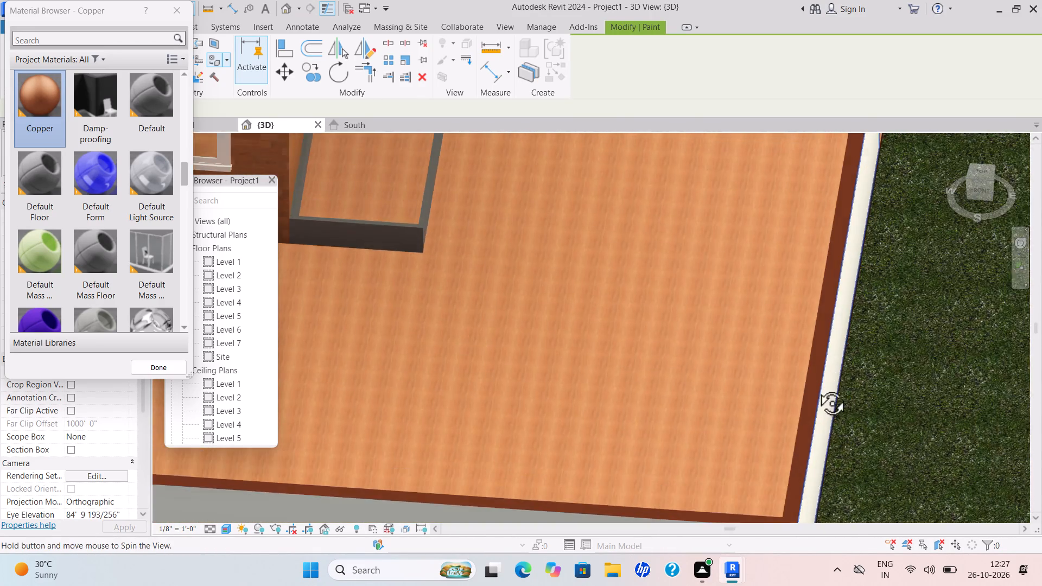
pyautogui.keyDown('shift'); pyautogui.moveTo(816, 387); pyautogui.dragTo(707, 387, button='middle'); pyautogui.keyUp('shift')
pyautogui.keyDown('shift'); pyautogui.scroll(-1, 713, 387); pyautogui.keyUp('shift')
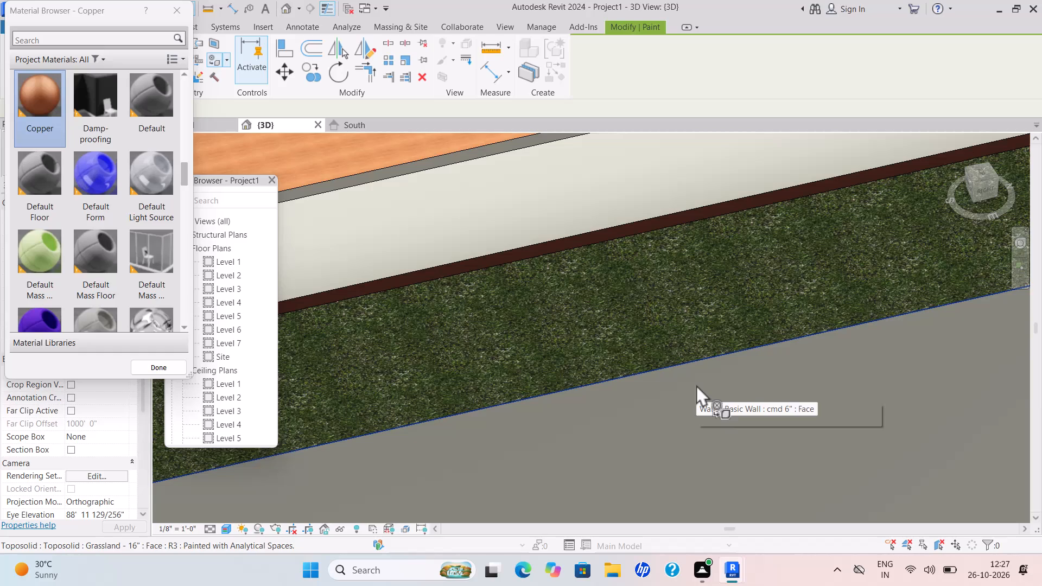
pyautogui.scroll(-6, 589, 404)
pyautogui.moveTo(700, 358); pyautogui.dragTo(593, 438, button='middle')
pyautogui.scroll(1, 651, 351)
pyautogui.moveTo(712, 357); pyautogui.dragTo(998, 282, button='middle')
pyautogui.scroll(-1, 983, 288)
pyautogui.scroll(1, 586, 305)
pyautogui.scroll(-1, 583, 305)
pyautogui.scroll(9, 583, 308)
pyautogui.scroll(-1, 592, 345)
pyautogui.scroll(3, 592, 346)
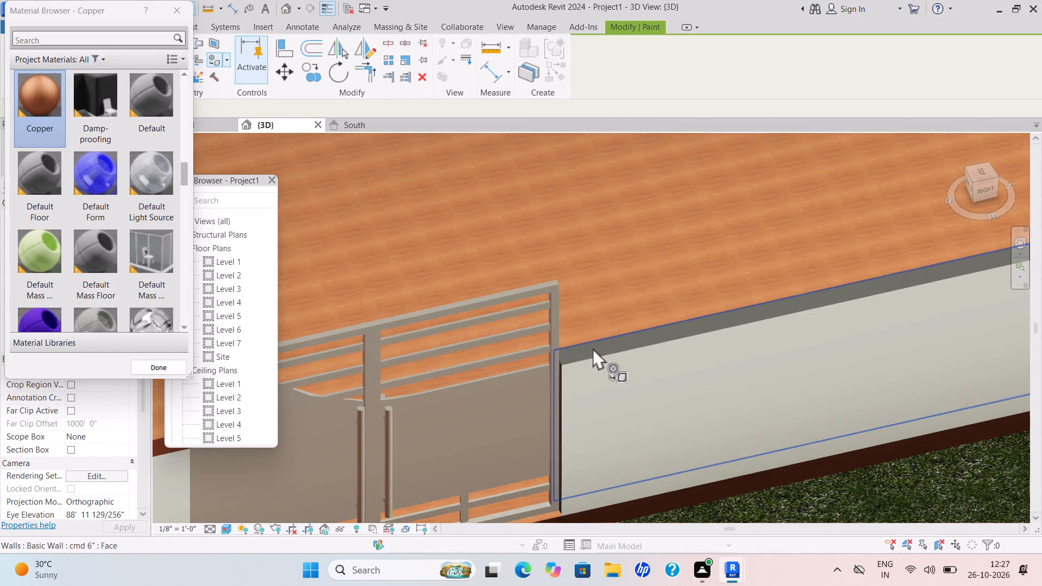
pyautogui.scroll(3, 593, 348)
pyautogui.click(593, 348)
# Paint the top face of the north boundary wall with Copper.
pyautogui.scroll(-1, 600, 346)
pyautogui.scroll(1, 600, 346)
pyautogui.scroll(-2, 600, 346)
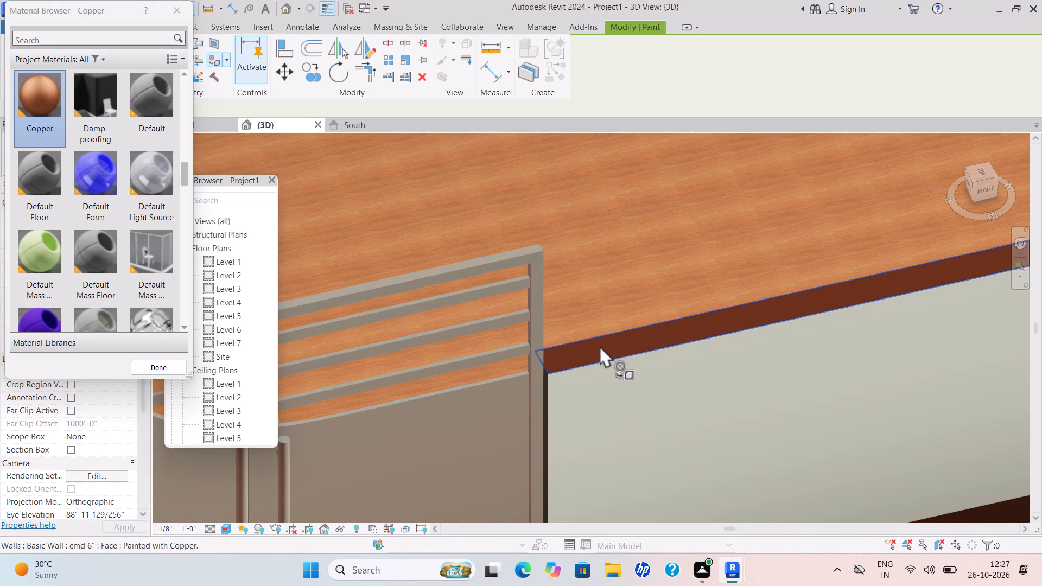
pyautogui.scroll(-5, 600, 346)
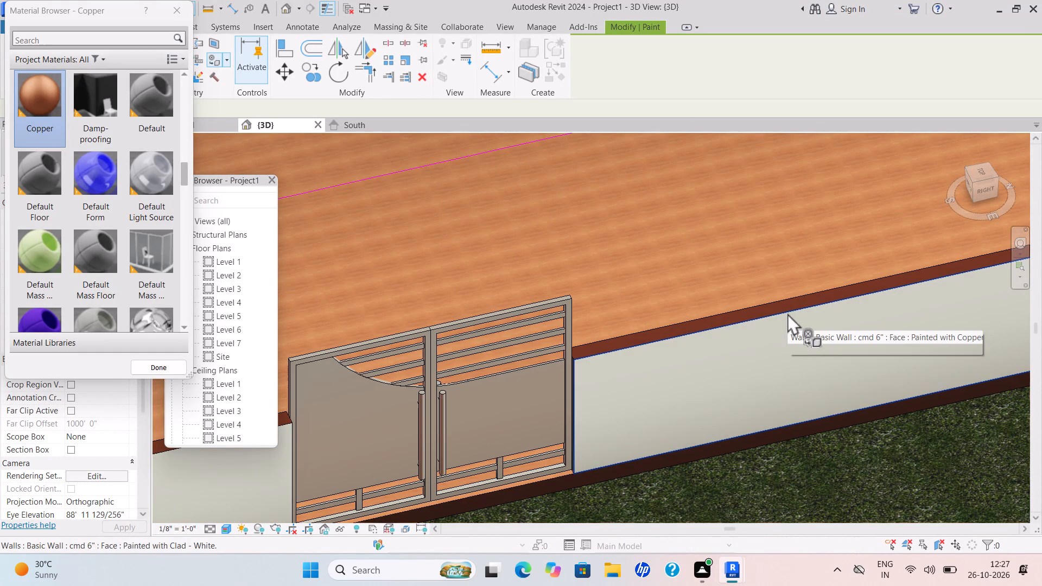
pyautogui.scroll(-1, 787, 313)
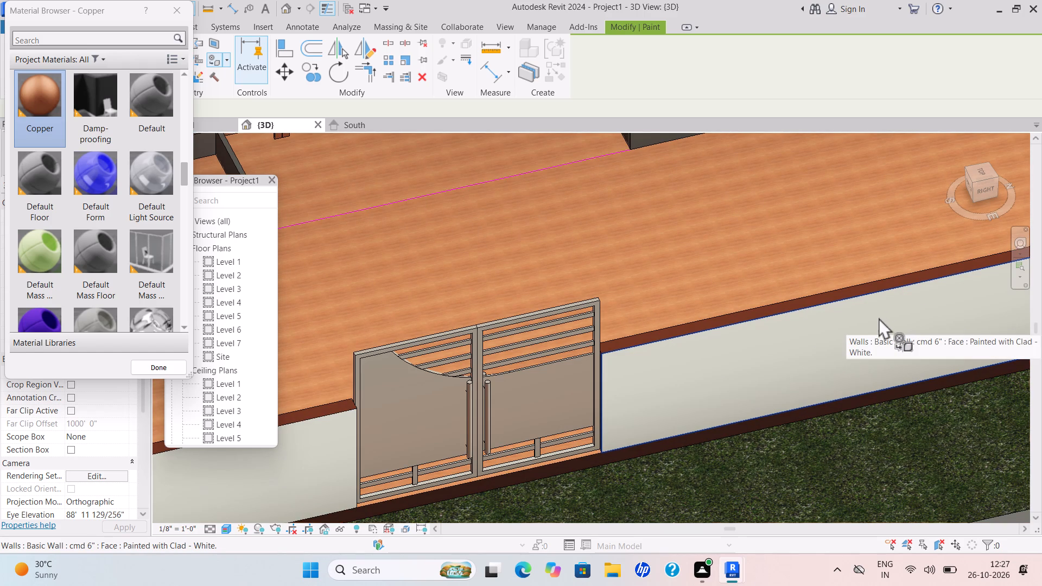
pyautogui.scroll(-2, 879, 317)
pyautogui.moveTo(870, 319); pyautogui.dragTo(621, 386, button='middle')
pyautogui.scroll(-1, 815, 333)
pyautogui.moveTo(814, 337); pyautogui.dragTo(634, 389, button='middle')
pyautogui.scroll(-1, 646, 391)
pyautogui.moveTo(620, 386); pyautogui.dragTo(505, 416, button='middle')
pyautogui.scroll(-1, 505, 416)
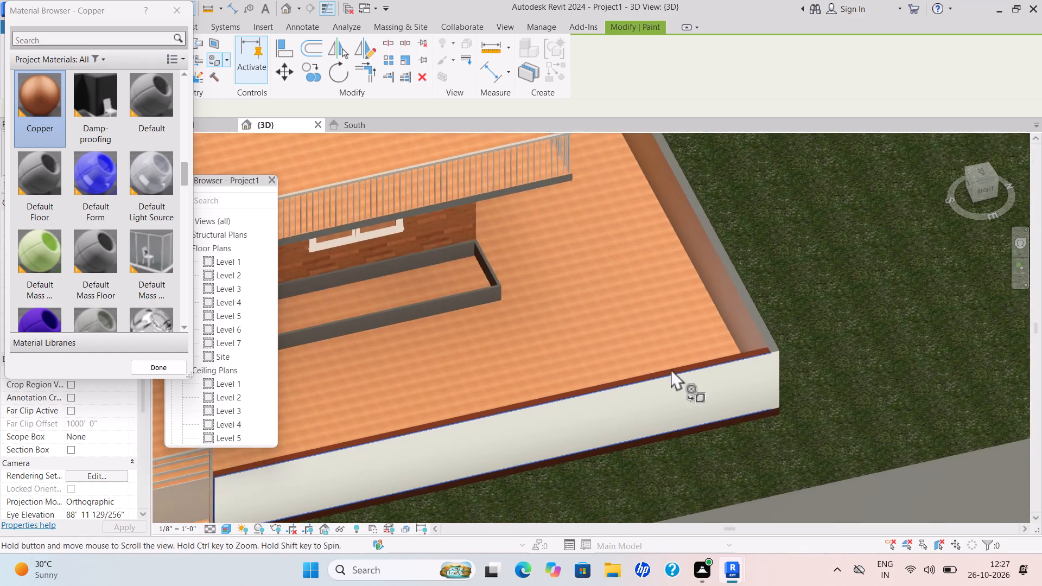
pyautogui.scroll(2, 781, 313)
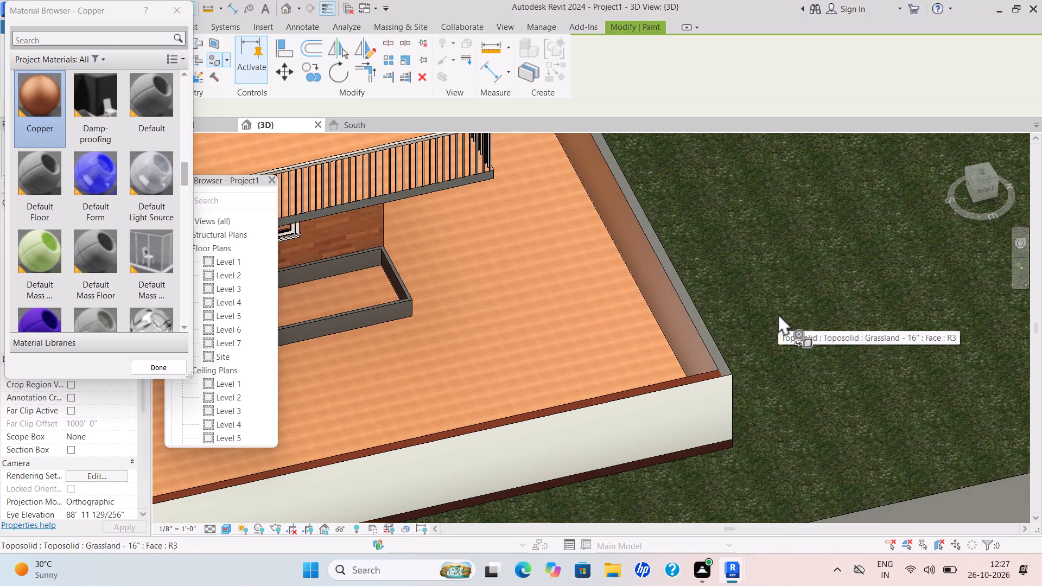
pyautogui.scroll(3, 697, 327)
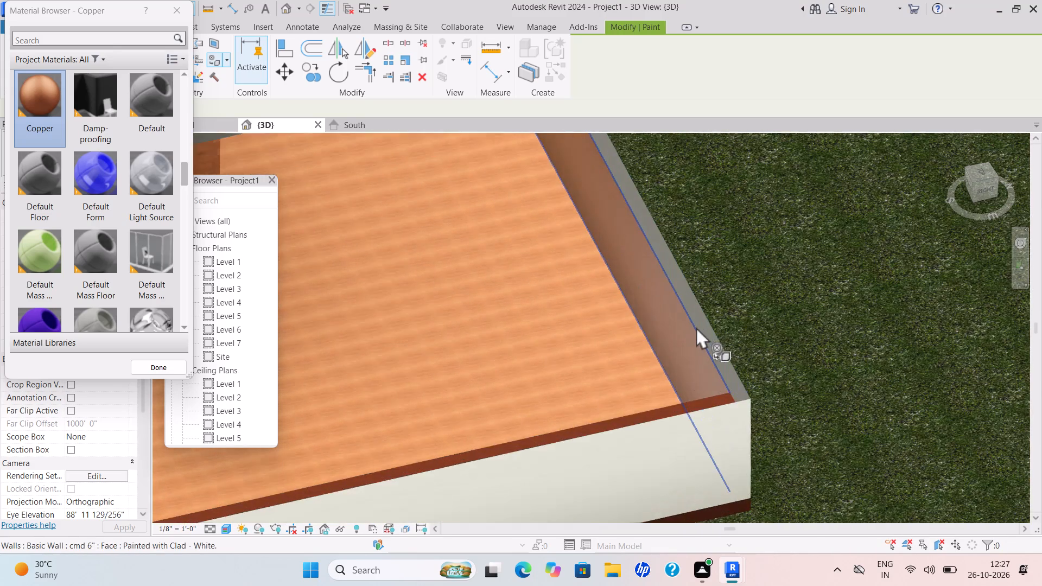
pyautogui.scroll(7, 696, 327)
pyautogui.click(736, 355)
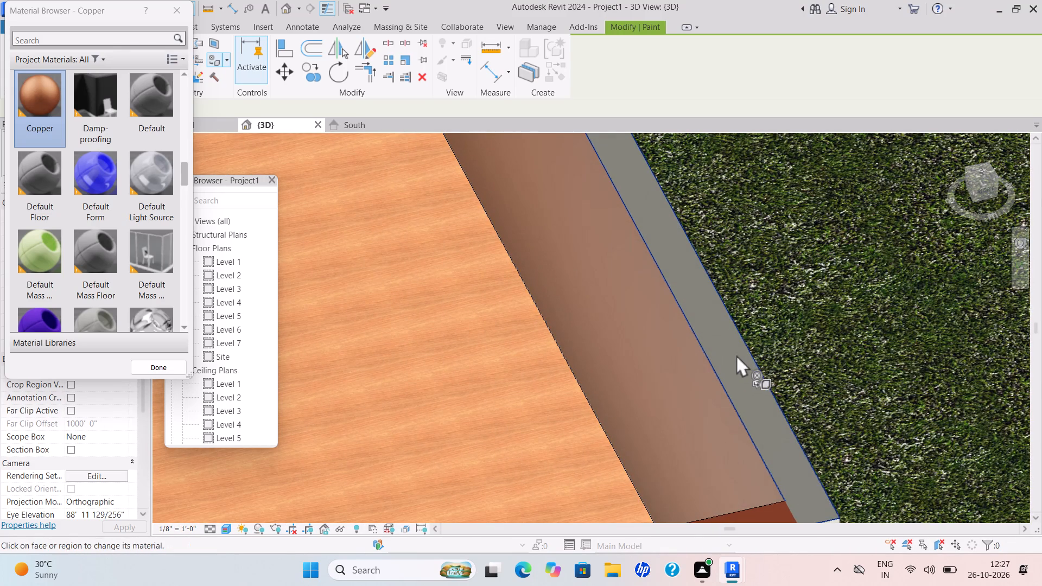
# Paint the roof slab's east edge face below the railing with Copper.
pyautogui.scroll(-2, 714, 305)
pyautogui.moveTo(773, 319); pyautogui.dragTo(829, 321, button='middle')
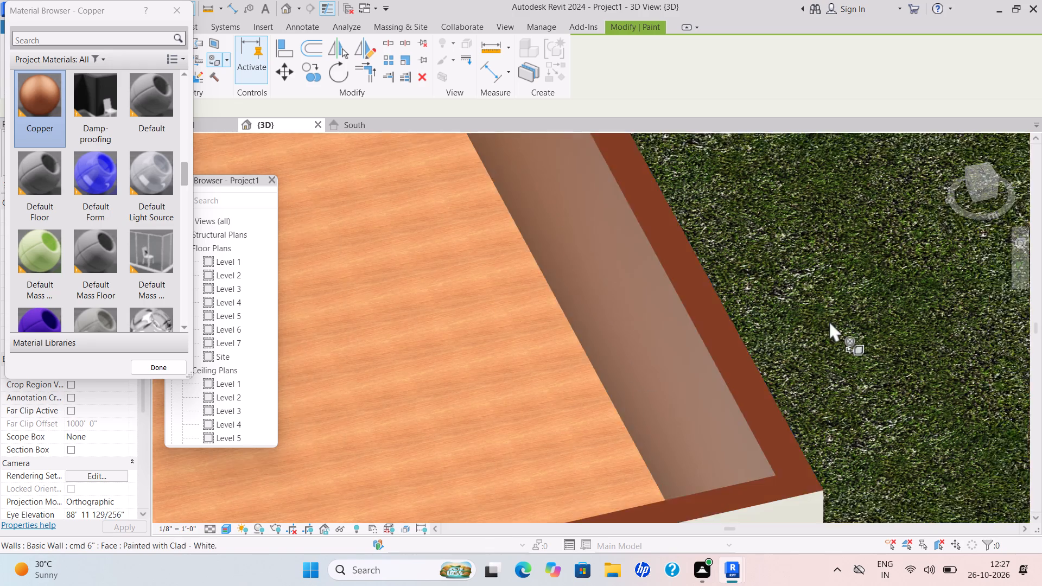
pyautogui.moveTo(829, 321); pyautogui.dragTo(993, 371, button='middle')
pyautogui.scroll(-3, 829, 321)
pyautogui.scroll(1, 918, 369)
pyautogui.scroll(-1, 918, 369)
pyautogui.scroll(1, 918, 369)
pyautogui.scroll(-3, 917, 369)
pyautogui.moveTo(851, 348); pyautogui.dragTo(982, 456, button='middle')
pyautogui.scroll(-2, 969, 448)
pyautogui.scroll(5, 536, 352)
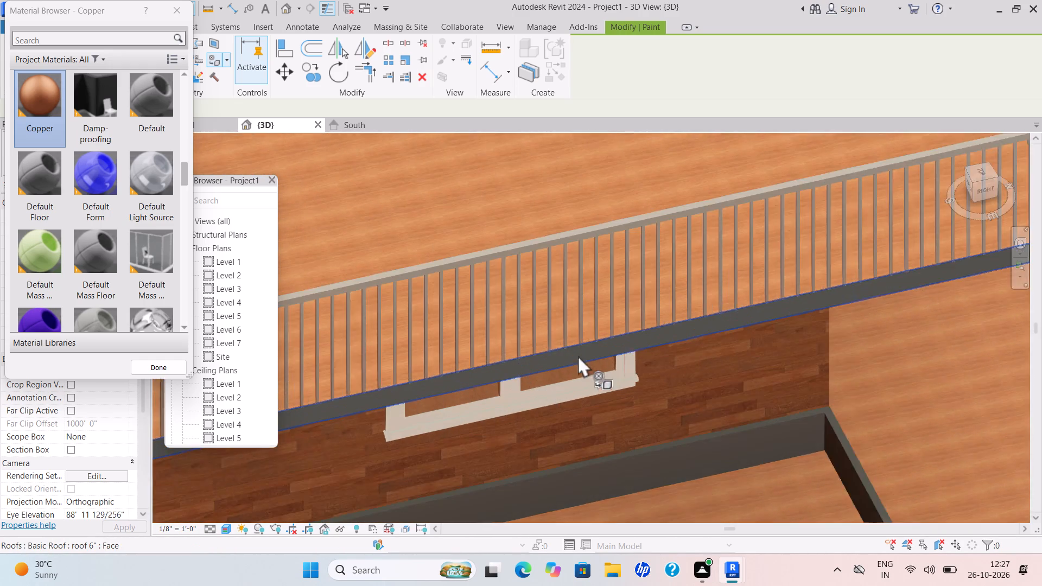
pyautogui.scroll(6, 578, 355)
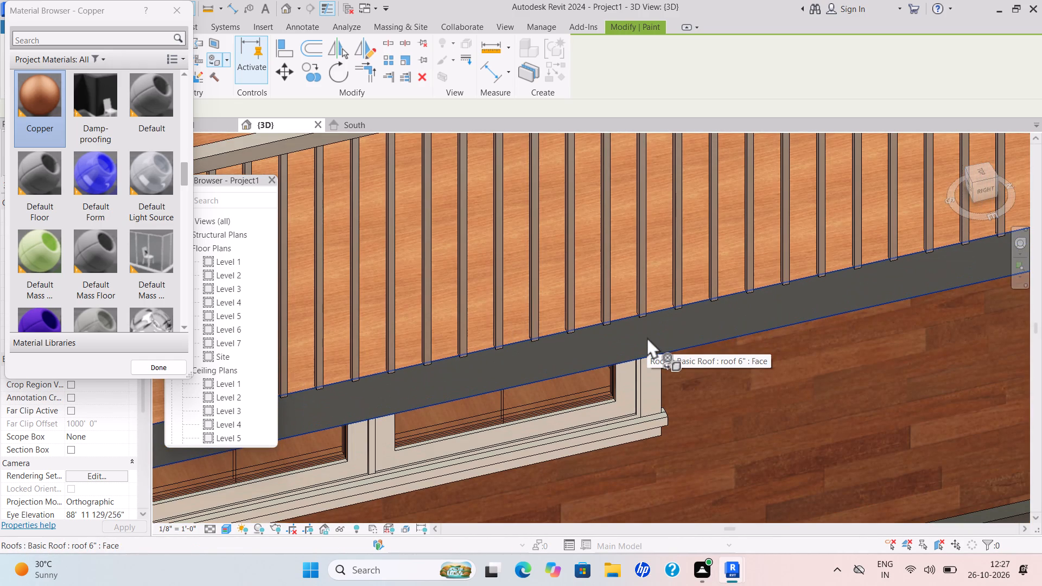
pyautogui.click(647, 337)
# Paint the roof slab's north edge face below the railing with Copper.
pyautogui.scroll(-4, 647, 337)
pyautogui.keyDown('shift'); pyautogui.scroll(-1, 829, 349); pyautogui.keyUp('shift')
pyautogui.keyDown('shift'); pyautogui.moveTo(828, 349); pyautogui.dragTo(681, 378, button='middle'); pyautogui.keyUp('shift')
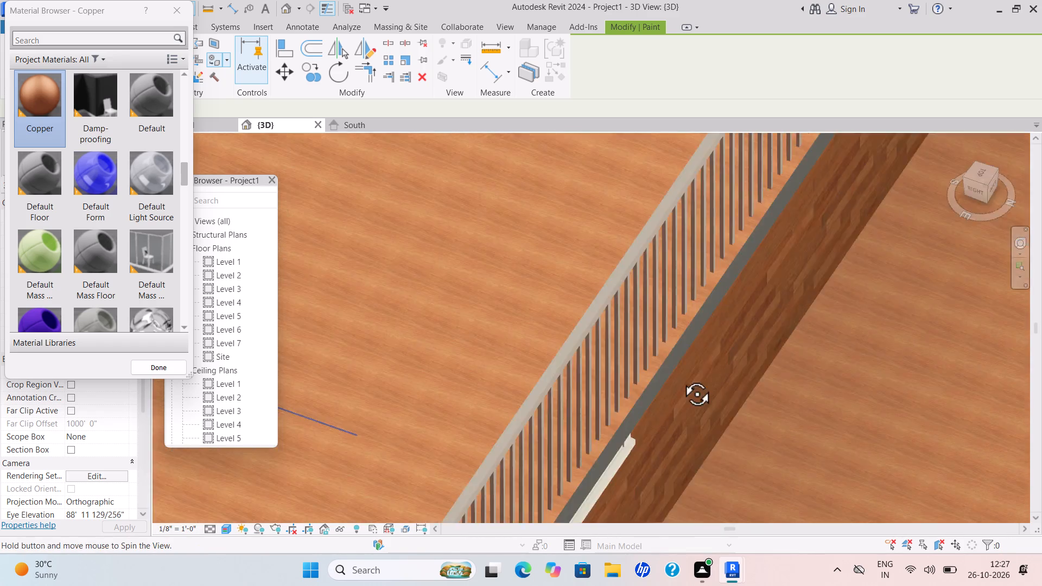
pyautogui.keyDown('shift'); pyautogui.moveTo(681, 378); pyautogui.dragTo(641, 361, button='middle'); pyautogui.keyUp('shift')
pyautogui.moveTo(663, 349); pyautogui.dragTo(979, 328, button='middle')
pyautogui.scroll(-2, 951, 332)
pyautogui.scroll(2, 695, 375)
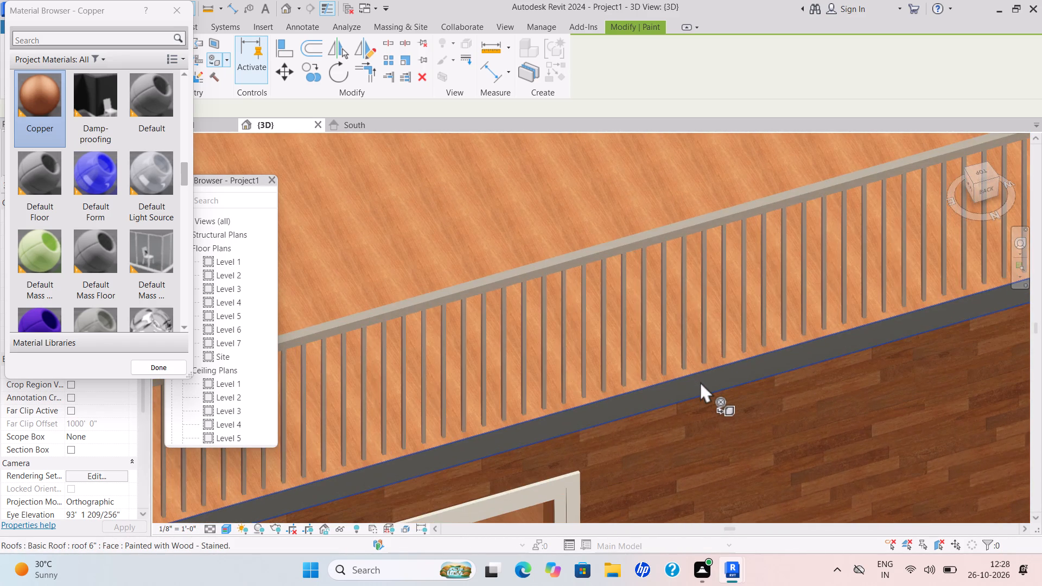
pyautogui.click(700, 381)
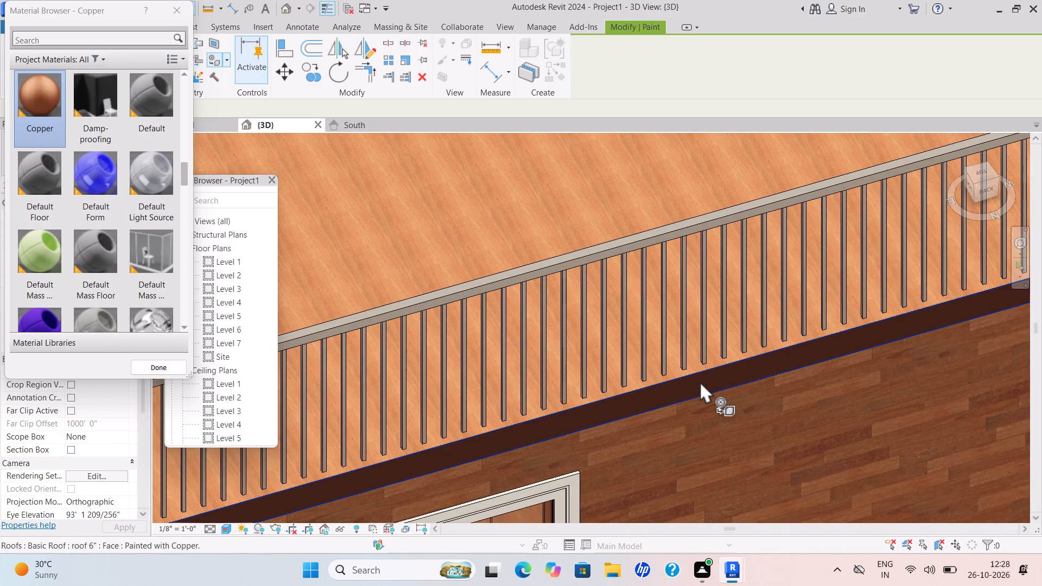
# Paint the roof slab's west edge face below the railing with Copper.
pyautogui.scroll(-3, 700, 381)
pyautogui.scroll(1, 700, 381)
pyautogui.scroll(-1, 700, 382)
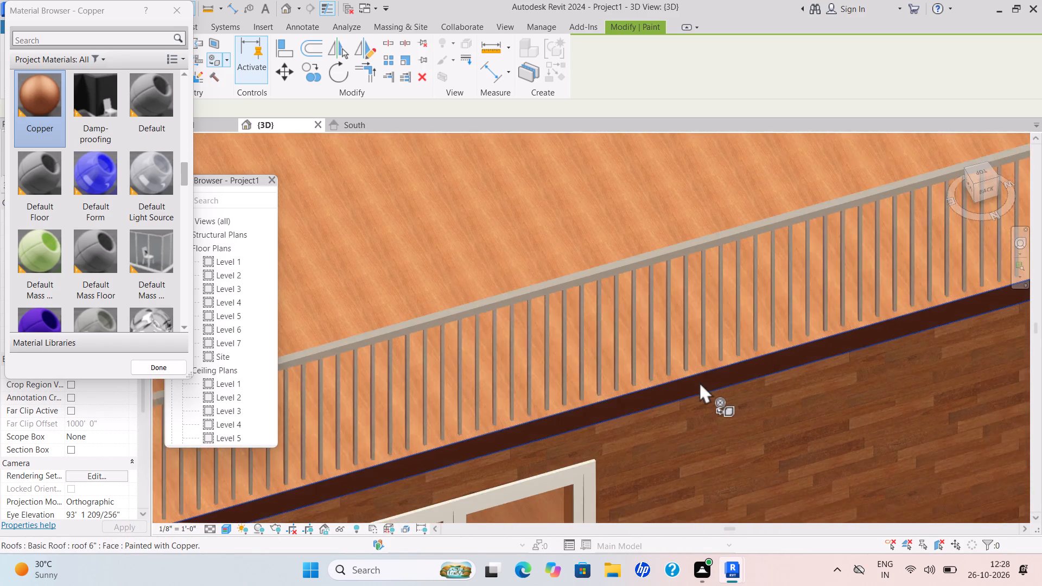
pyautogui.keyDown('shift'); pyautogui.moveTo(779, 385); pyautogui.dragTo(771, 388, button='middle'); pyautogui.keyUp('shift')
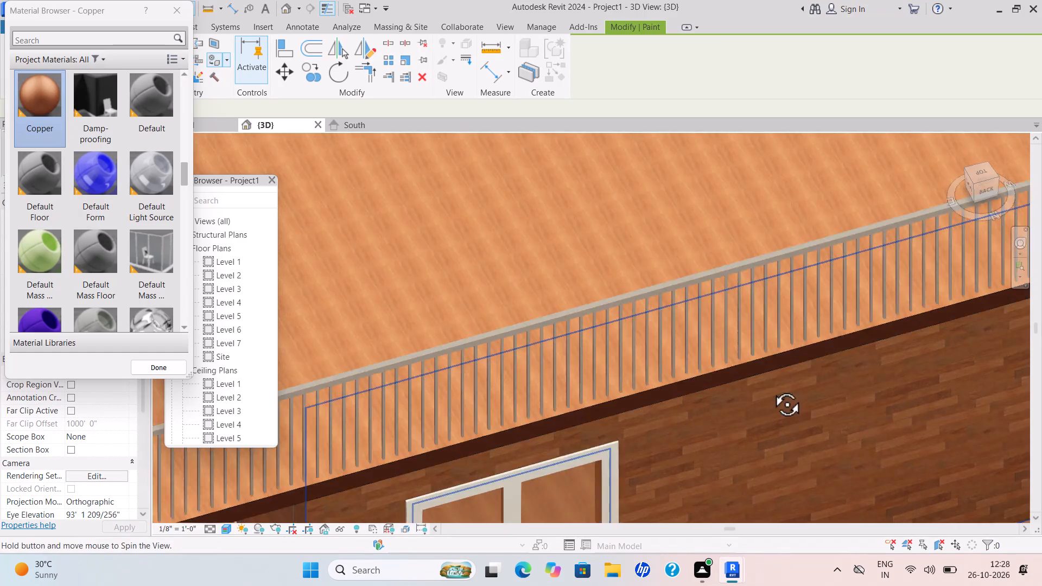
pyautogui.keyDown('shift'); pyautogui.moveTo(771, 388); pyautogui.dragTo(526, 392, button='middle'); pyautogui.keyUp('shift')
pyautogui.keyDown('shift'); pyautogui.scroll(-3, 528, 396); pyautogui.keyUp('shift')
pyautogui.moveTo(674, 349); pyautogui.dragTo(796, 331, button='middle')
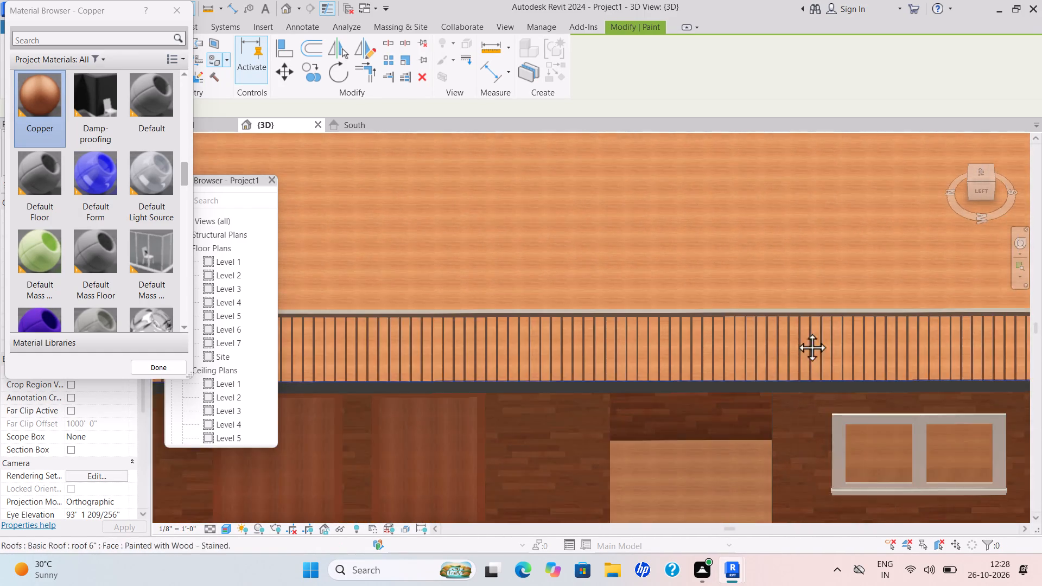
pyautogui.keyDown('shift'); pyautogui.scroll(-1, 796, 331); pyautogui.keyUp('shift')
pyautogui.moveTo(796, 331); pyautogui.dragTo(852, 314, button='middle')
pyautogui.scroll(-1, 719, 346)
pyautogui.scroll(4, 719, 346)
pyautogui.click(719, 342)
# Paint the roof slab's south edge face below the railing with Copper.
pyautogui.scroll(-3, 743, 339)
pyautogui.scroll(1, 743, 339)
pyautogui.scroll(-1, 744, 338)
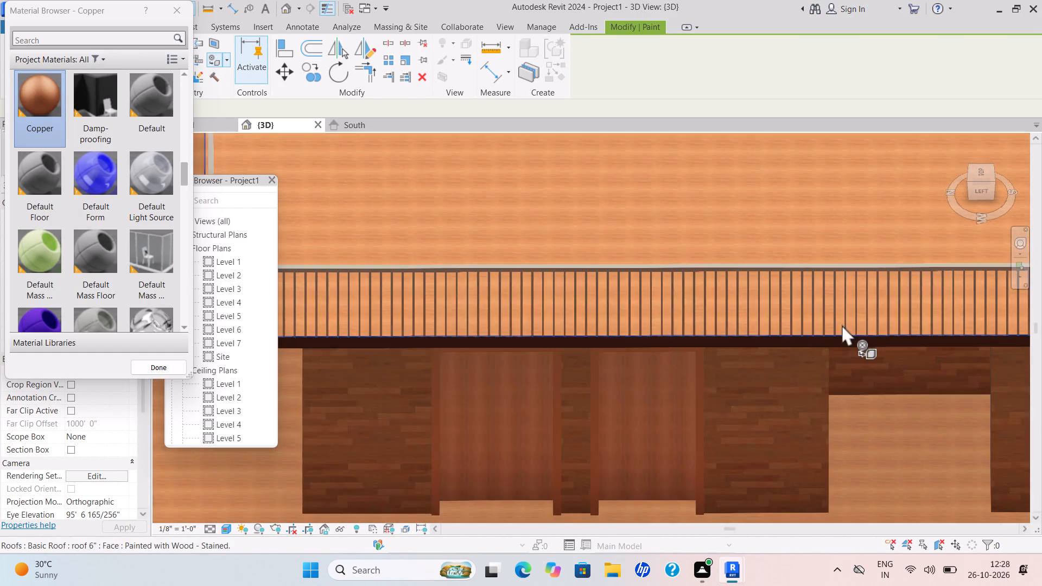
pyautogui.keyDown('shift'); pyautogui.moveTo(854, 329); pyautogui.dragTo(658, 348, button='middle'); pyautogui.keyUp('shift')
pyautogui.moveTo(811, 369); pyautogui.dragTo(795, 227, button='middle')
pyautogui.scroll(-9, 805, 364)
pyautogui.scroll(16, 606, 286)
pyautogui.click(710, 344)
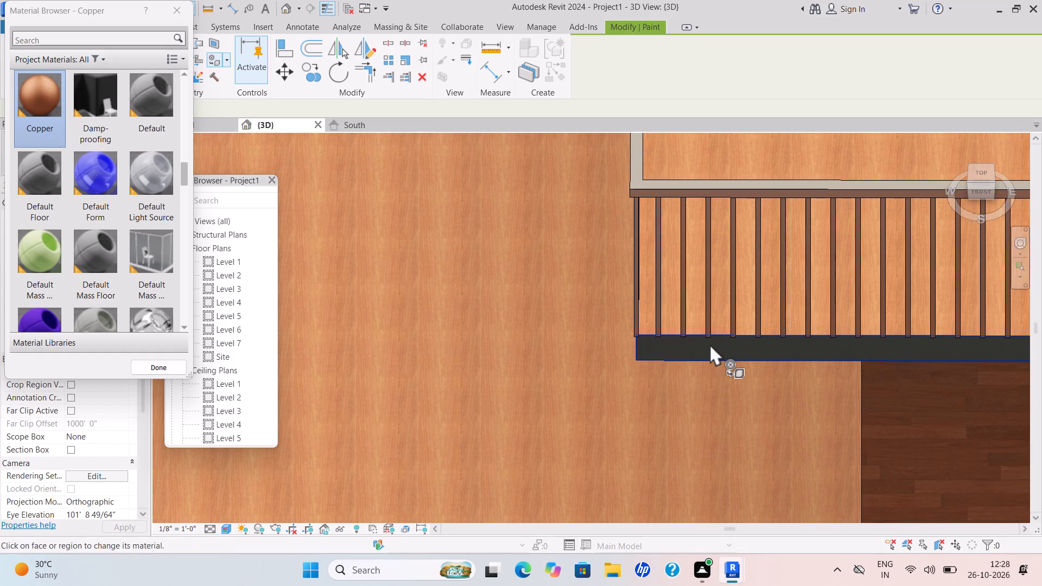
# Paint the wall reveal of the northern door on the building's west facade with Copper.
pyautogui.scroll(-1, 709, 343)
pyautogui.scroll(2, 708, 343)
pyautogui.scroll(-6, 705, 342)
pyautogui.keyDown('shift'); pyautogui.moveTo(677, 349); pyautogui.dragTo(772, 281, button='middle'); pyautogui.keyUp('shift')
pyautogui.keyDown('shift'); pyautogui.scroll(-1, 744, 302); pyautogui.keyUp('shift')
pyautogui.scroll(-4, 761, 290)
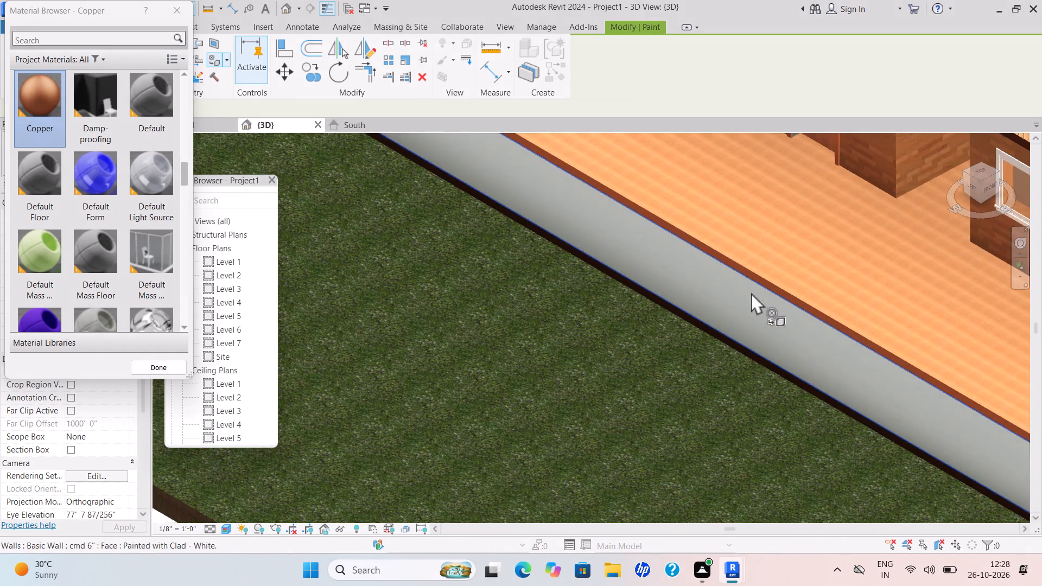
pyautogui.scroll(-6, 747, 294)
pyautogui.scroll(1, 758, 294)
pyautogui.scroll(-3, 766, 289)
pyautogui.moveTo(767, 288); pyautogui.dragTo(830, 272, button='middle')
pyautogui.scroll(5, 779, 251)
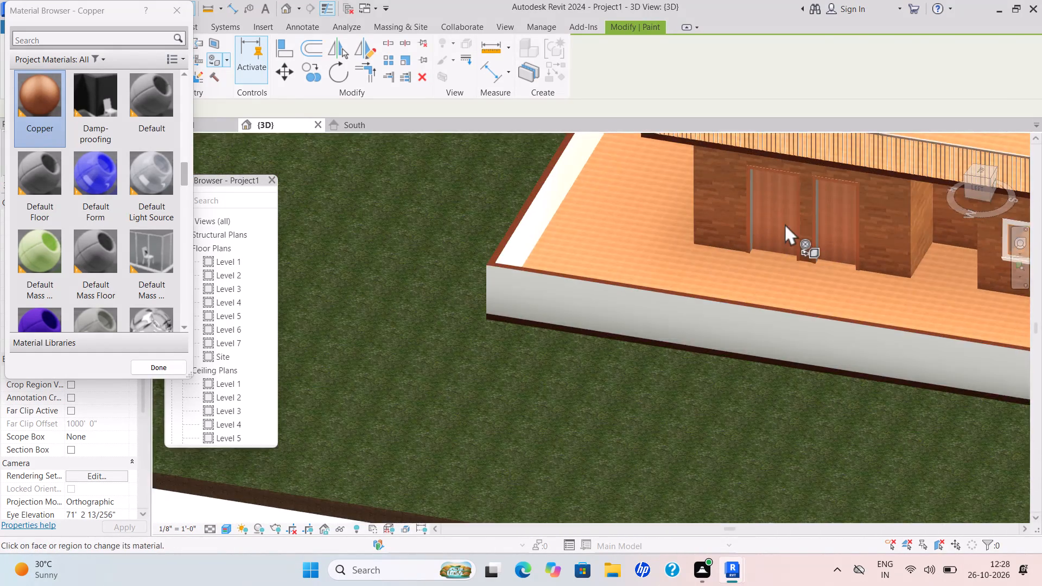
pyautogui.scroll(-1, 785, 224)
pyautogui.scroll(1, 785, 224)
pyautogui.scroll(-1, 785, 224)
pyautogui.scroll(8, 785, 224)
pyautogui.scroll(-1, 744, 226)
pyautogui.scroll(9, 744, 226)
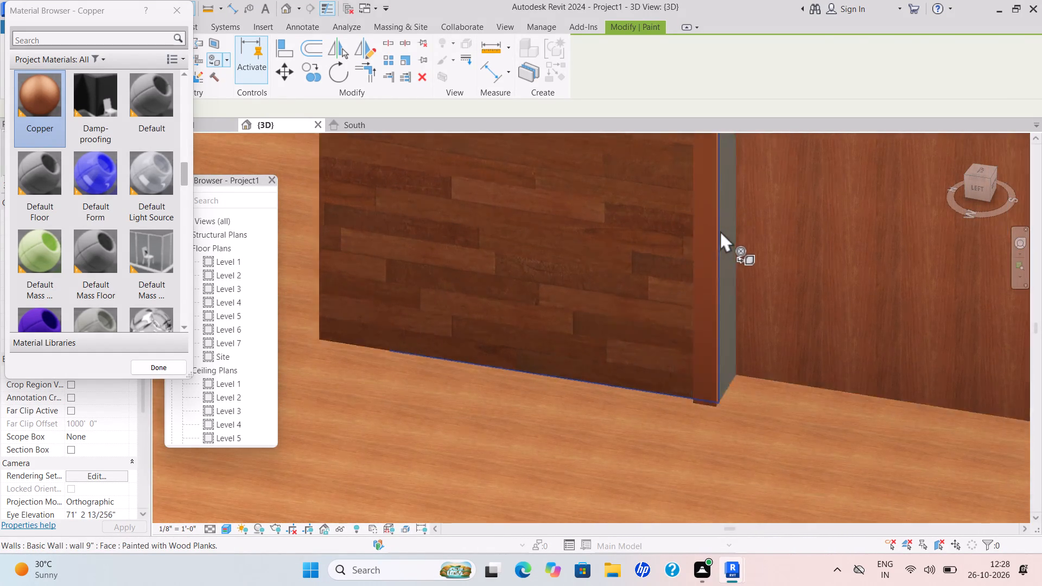
pyautogui.scroll(1, 720, 231)
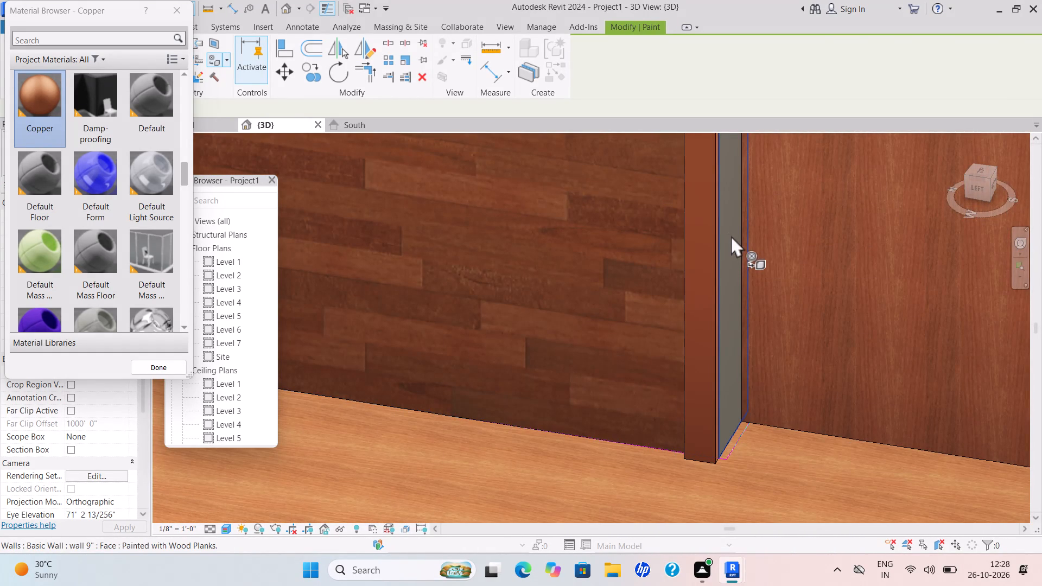
pyautogui.click(731, 236)
# Paint the matching wall reveal of the adjacent southern door on the west facade with Copper and finish painting.
pyautogui.scroll(-4, 751, 241)
pyautogui.scroll(-2, 835, 252)
pyautogui.moveTo(835, 253); pyautogui.dragTo(599, 295, button='middle')
pyautogui.moveTo(588, 297); pyautogui.dragTo(579, 297, button='middle')
pyautogui.scroll(-2, 584, 297)
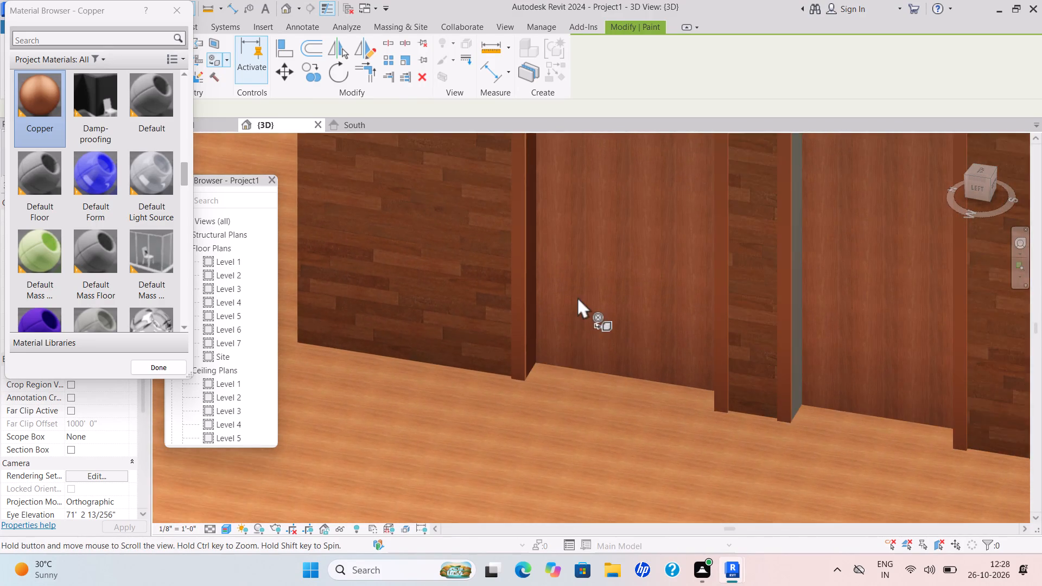
pyautogui.scroll(3, 751, 287)
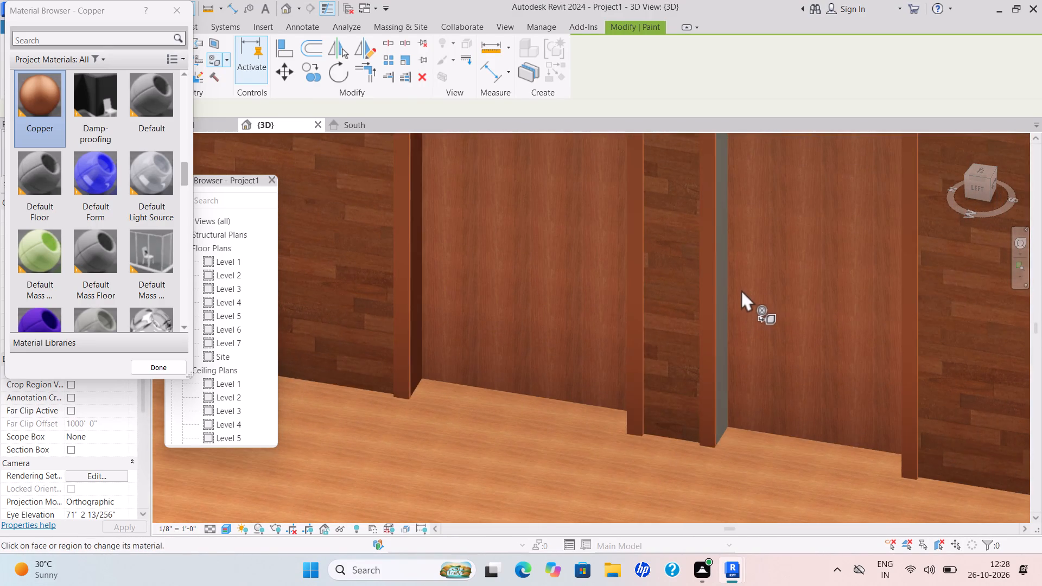
pyautogui.scroll(5, 732, 292)
pyautogui.scroll(-1, 715, 298)
pyautogui.scroll(3, 715, 298)
pyautogui.click(715, 298)
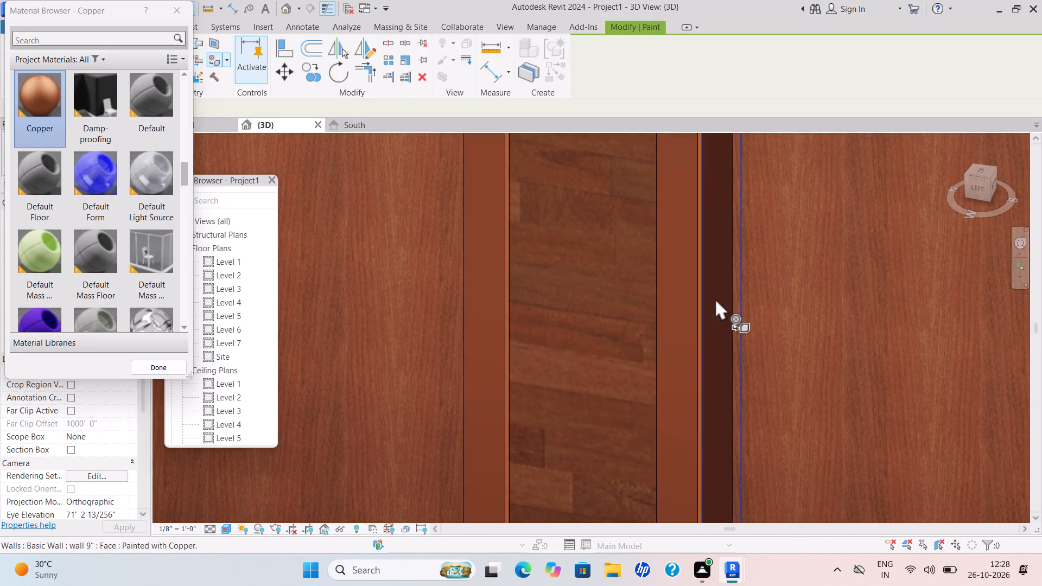
pyautogui.scroll(-6, 983, 301)
pyautogui.scroll(1, 904, 310)
pyautogui.scroll(-1, 904, 310)
pyautogui.scroll(1, 904, 310)
pyautogui.scroll(-1, 902, 310)
pyautogui.scroll(1, 902, 310)
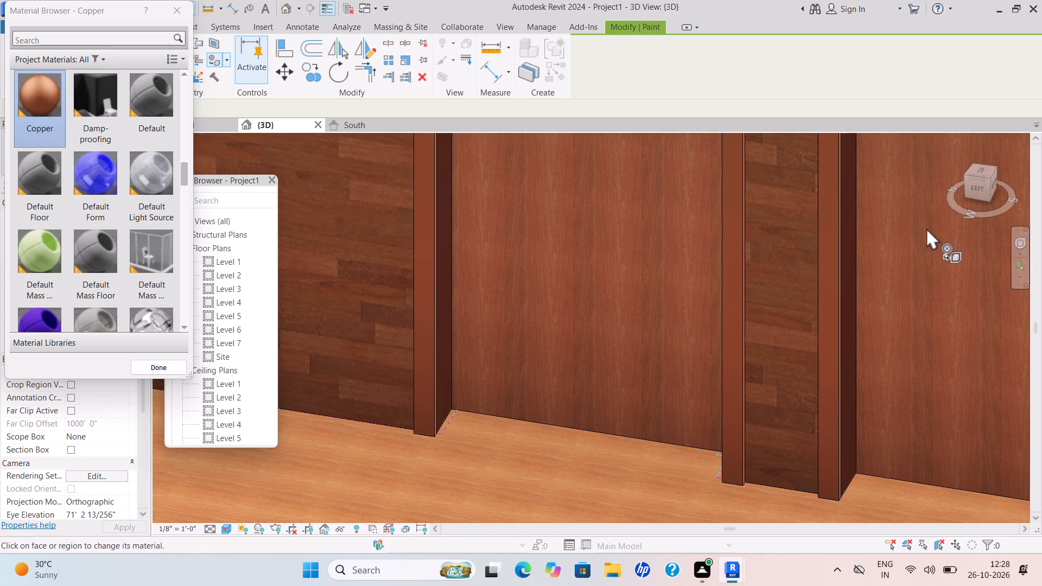
pyautogui.scroll(-4, 721, 366)
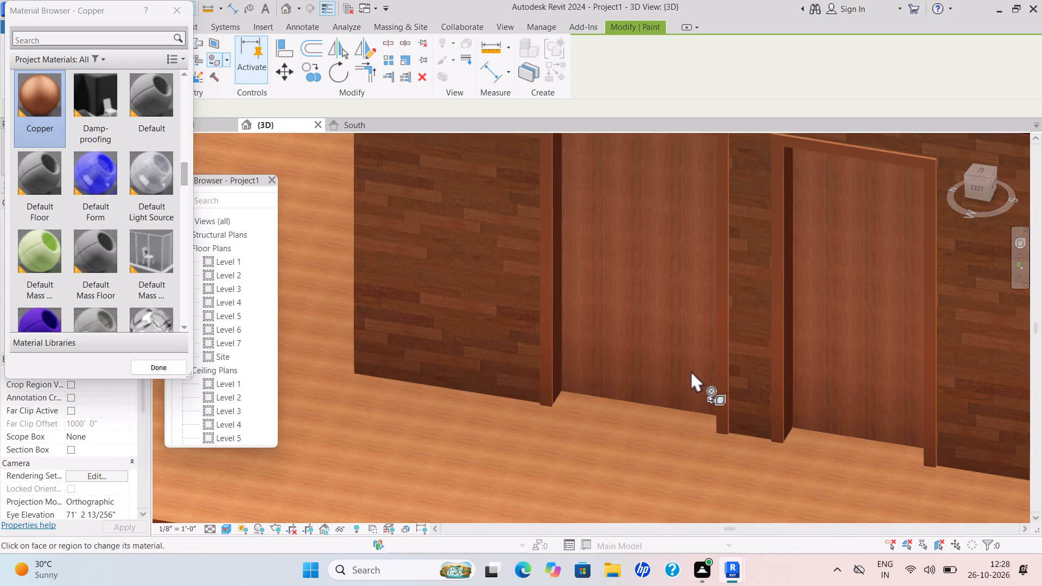
pyautogui.press('Escape')
# Paint the inner face of the small east-side planter's rear wall with Clad - White.
pyautogui.scroll(-1, 744, 356)
pyautogui.scroll(1, 744, 360)
pyautogui.scroll(-2, 744, 361)
pyautogui.scroll(1, 744, 361)
pyautogui.scroll(-4, 743, 361)
pyautogui.scroll(1, 743, 362)
pyautogui.scroll(-7, 743, 362)
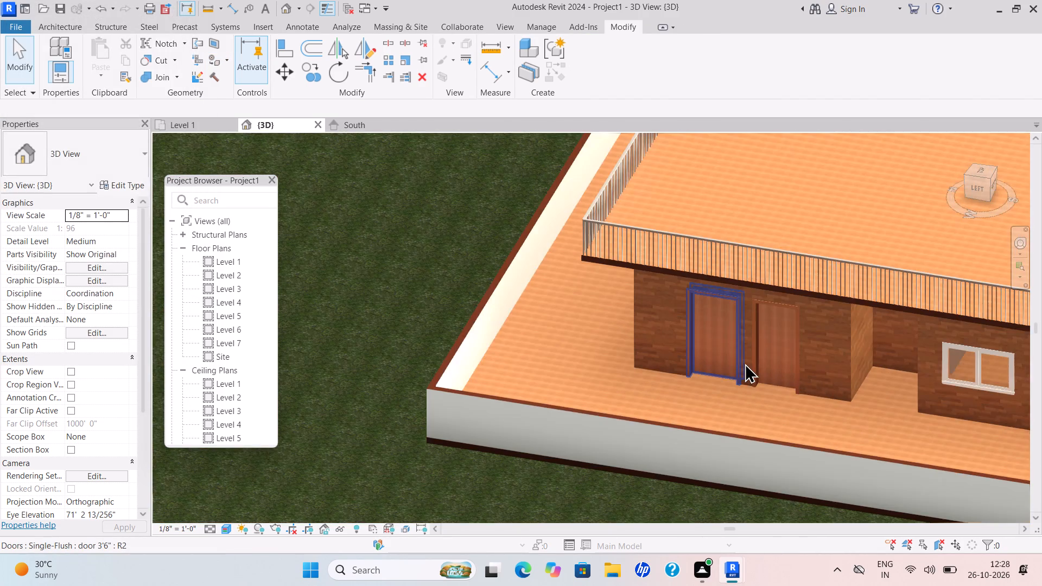
pyautogui.scroll(-3, 745, 363)
pyautogui.scroll(3, 864, 410)
pyautogui.scroll(-2, 883, 409)
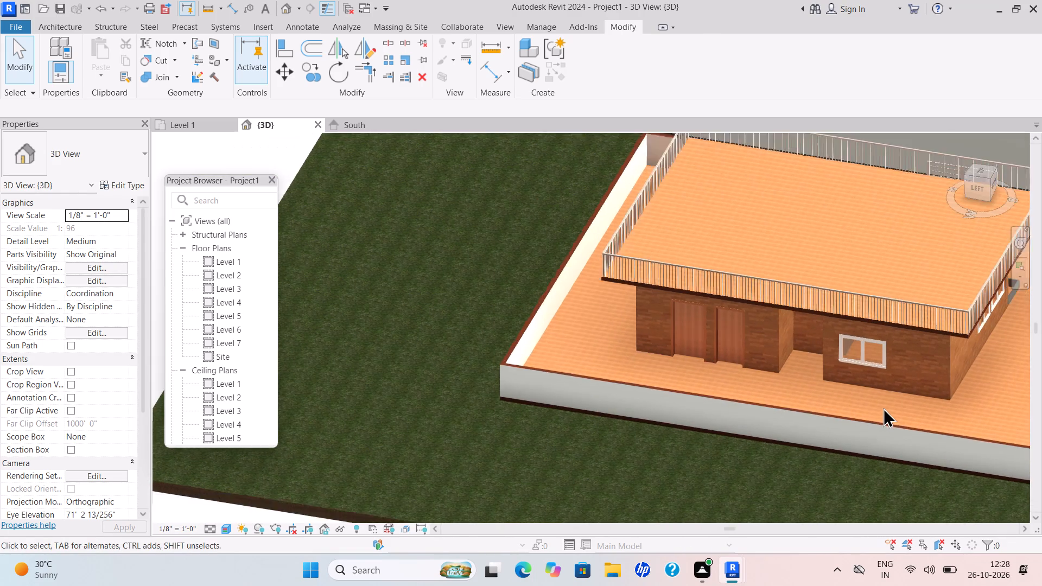
pyautogui.scroll(-5, 883, 407)
pyautogui.keyDown('shift'); pyautogui.moveTo(909, 404); pyautogui.dragTo(716, 411, button='middle'); pyautogui.keyUp('shift')
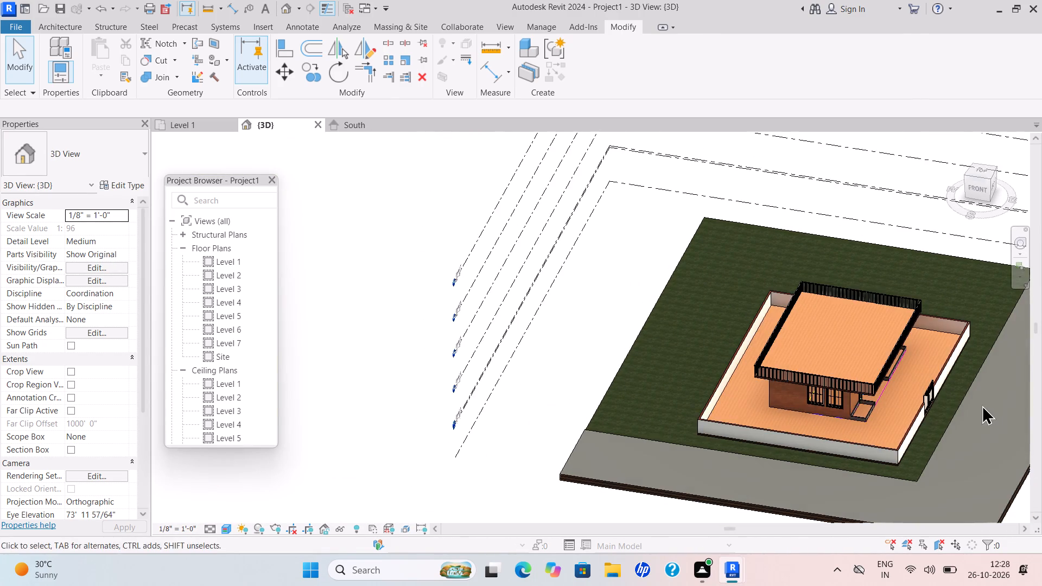
pyautogui.middleClick(982, 405)
pyautogui.moveTo(919, 412); pyautogui.dragTo(796, 429, button='middle')
pyautogui.keyDown('ctrl'); pyautogui.scroll(1, 906, 422); pyautogui.keyUp('ctrl')
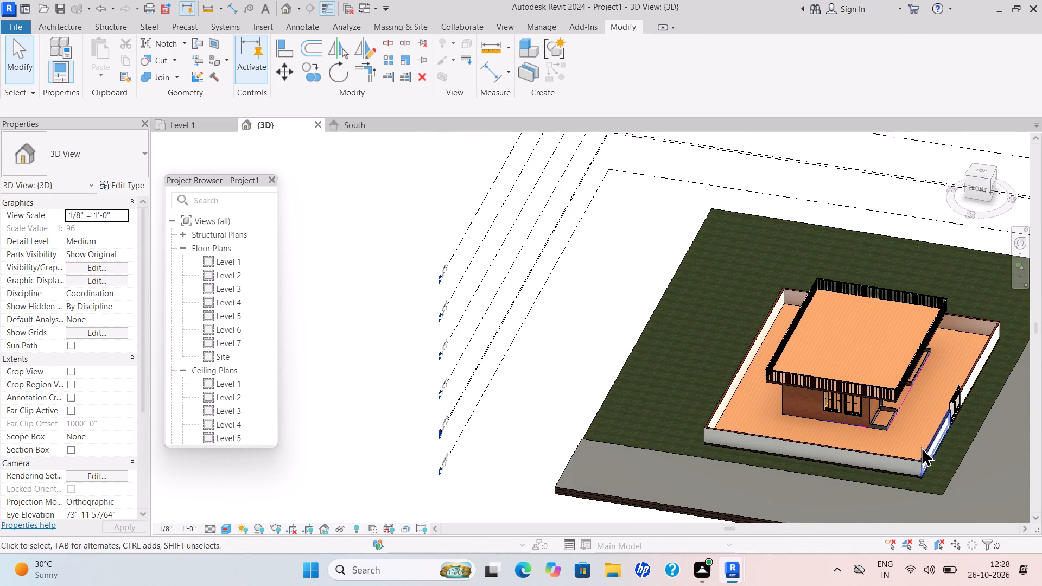
pyautogui.keyDown('shift'); pyautogui.moveTo(921, 447); pyautogui.dragTo(797, 422, button='middle'); pyautogui.keyUp('shift')
pyautogui.scroll(1, 799, 410)
pyautogui.scroll(-1, 799, 410)
pyautogui.scroll(4, 799, 410)
pyautogui.scroll(-1, 800, 410)
pyautogui.scroll(1, 800, 410)
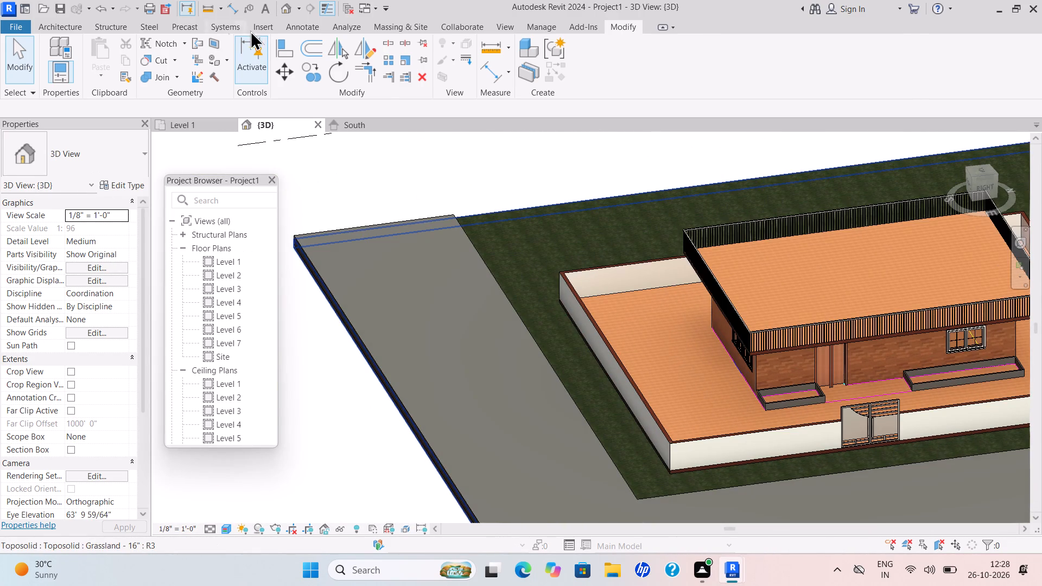
pyautogui.click(226, 64)
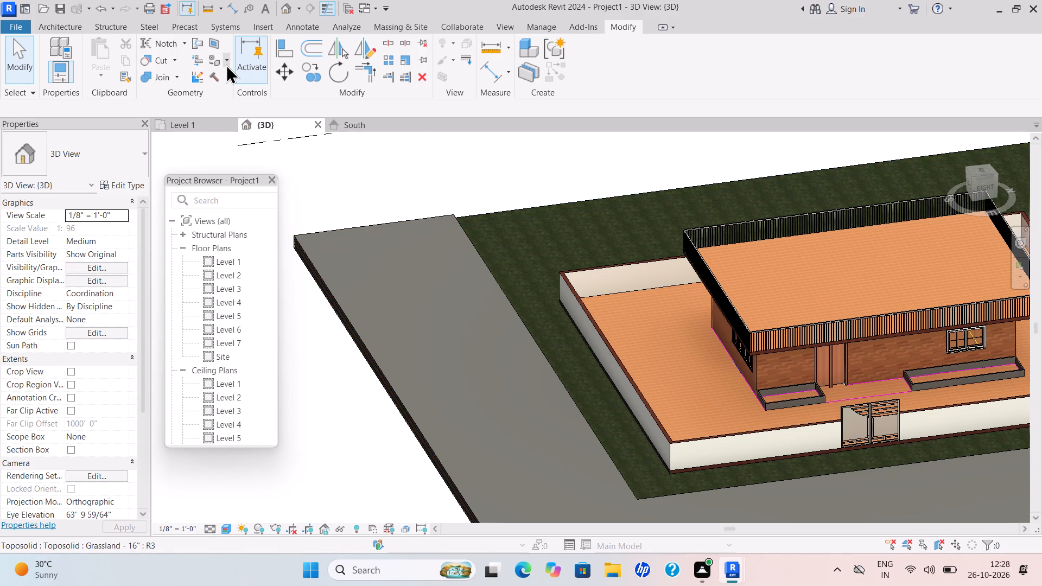
pyautogui.click(225, 78)
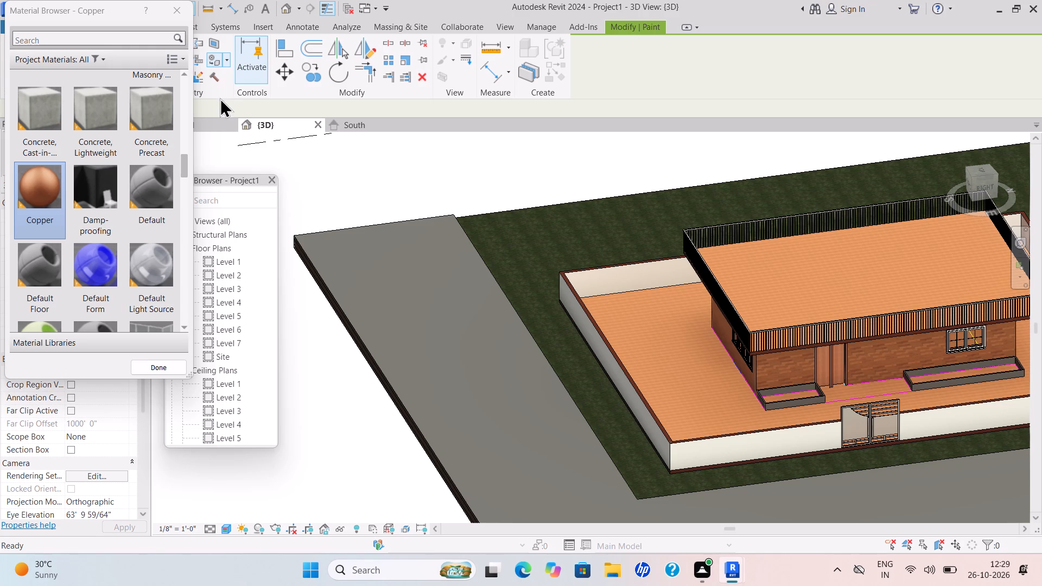
pyautogui.scroll(1, 145, 218)
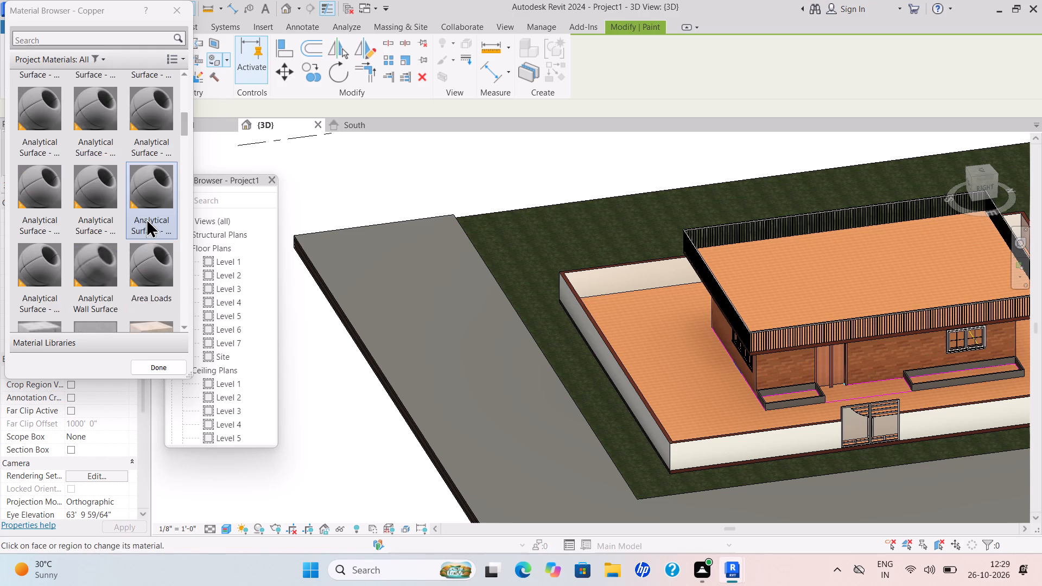
pyautogui.scroll(6, 146, 218)
pyautogui.scroll(-1, 150, 217)
pyautogui.scroll(5, 150, 217)
pyautogui.scroll(-1, 150, 217)
pyautogui.scroll(1, 150, 217)
pyautogui.scroll(-5, 150, 217)
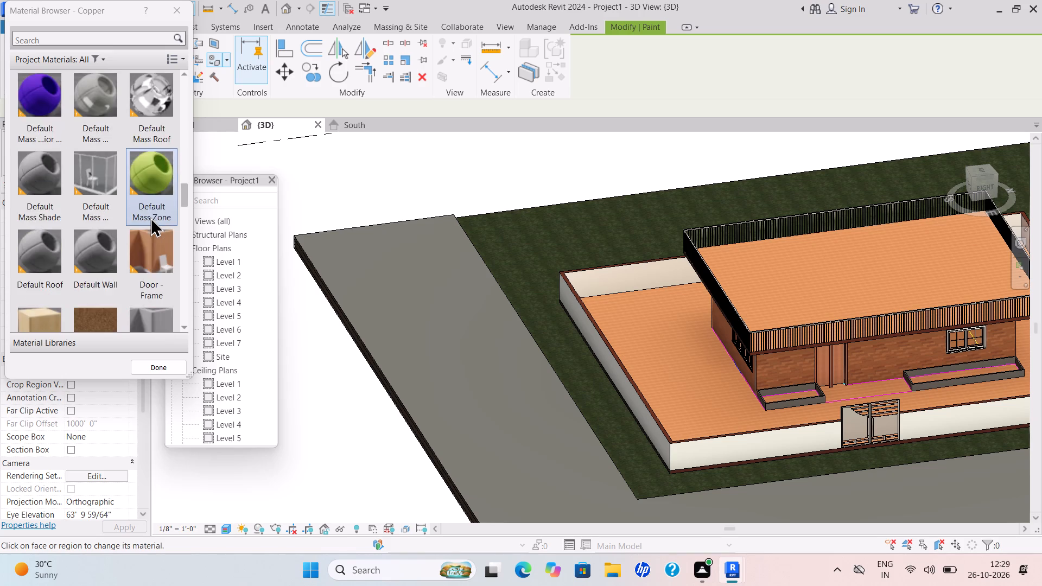
pyautogui.scroll(2, 150, 217)
pyautogui.moveTo(106, 195); pyautogui.dragTo(115, 208)
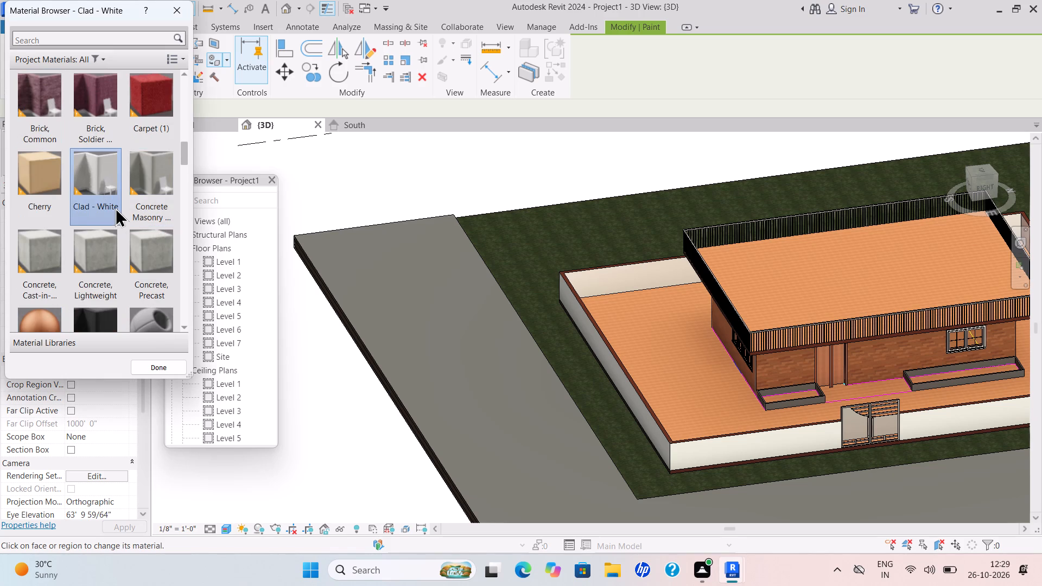
pyautogui.scroll(4, 718, 387)
pyautogui.scroll(6, 843, 386)
pyautogui.scroll(-1, 781, 388)
pyautogui.scroll(4, 781, 388)
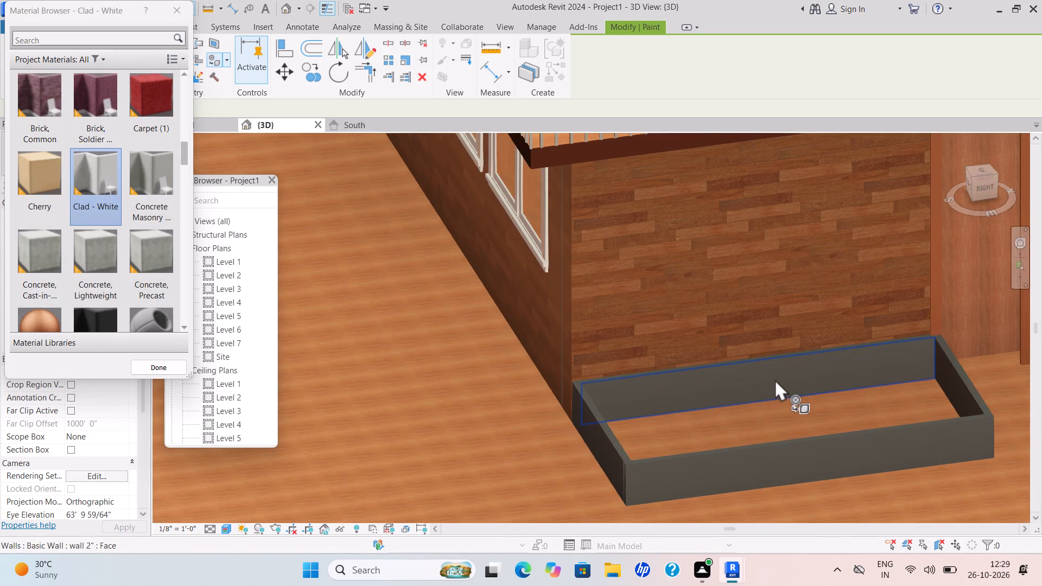
pyautogui.click(775, 379)
# Paint the inner face of the small planter's south end wall, away from the entrance door, with Clad - White.
pyautogui.scroll(3, 639, 417)
pyautogui.keyDown('shift'); pyautogui.scroll(-1, 761, 429); pyautogui.keyUp('shift')
pyautogui.keyDown('shift'); pyautogui.moveTo(761, 429); pyautogui.dragTo(707, 432, button='middle'); pyautogui.keyUp('shift')
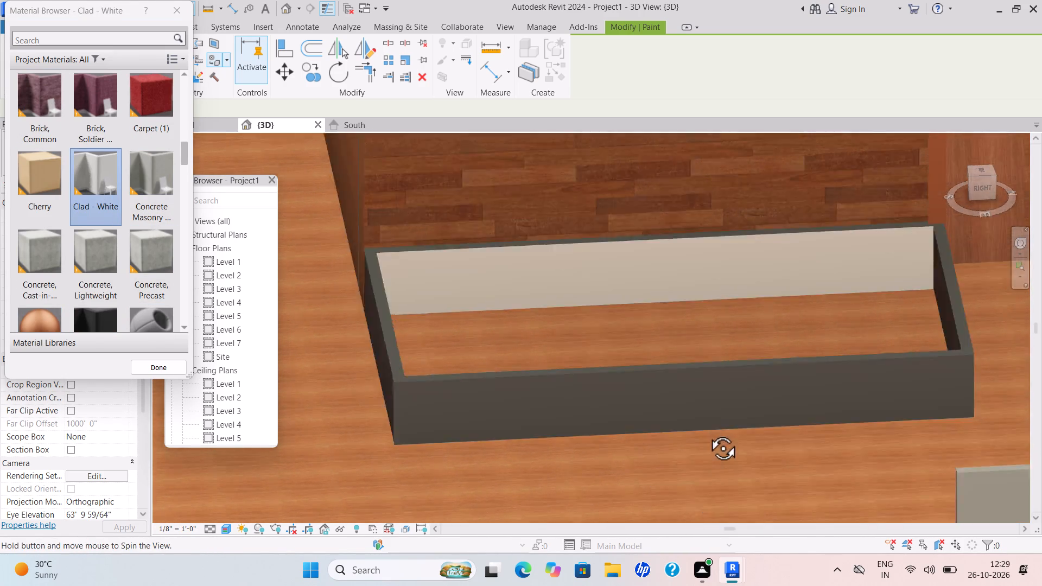
pyautogui.keyDown('shift'); pyautogui.moveTo(707, 432); pyautogui.dragTo(643, 413, button='middle'); pyautogui.keyUp('shift')
pyautogui.scroll(-8, 651, 389)
pyautogui.moveTo(681, 397); pyautogui.dragTo(1021, 428, button='middle')
pyautogui.moveTo(992, 425); pyautogui.dragTo(1014, 527, button='middle')
pyautogui.moveTo(798, 370); pyautogui.dragTo(669, 485, button='middle')
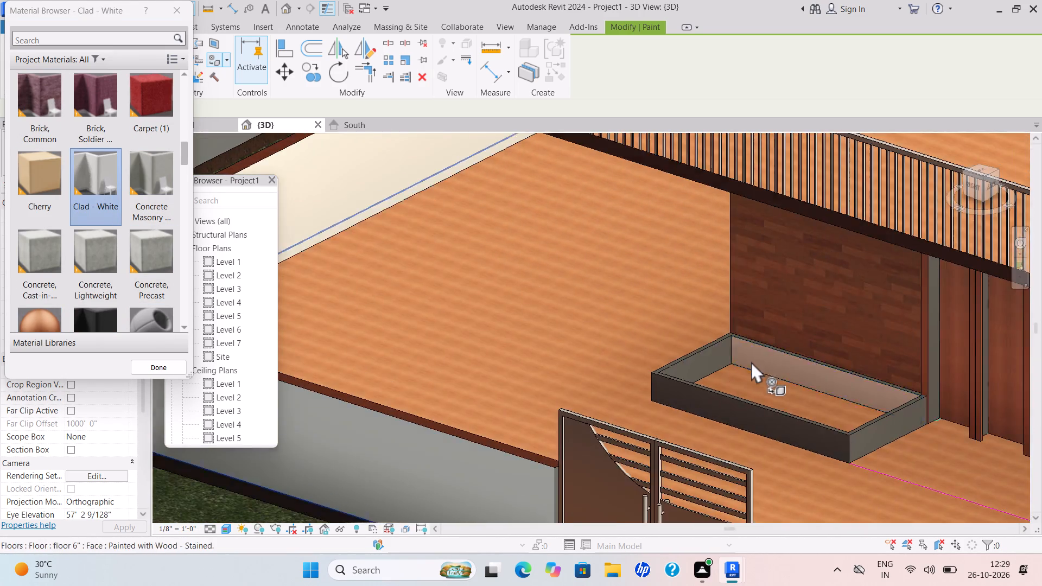
pyautogui.scroll(-1, 751, 356)
pyautogui.scroll(6, 751, 356)
pyautogui.click(706, 360)
# Paint the inner face of the small planter's north end wall, beside the entrance door, with Clad - White.
pyautogui.scroll(-1, 714, 365)
pyautogui.scroll(1, 714, 365)
pyautogui.scroll(-3, 714, 365)
pyautogui.keyDown('shift'); pyautogui.moveTo(790, 401); pyautogui.dragTo(798, 410, button='middle'); pyautogui.keyUp('shift')
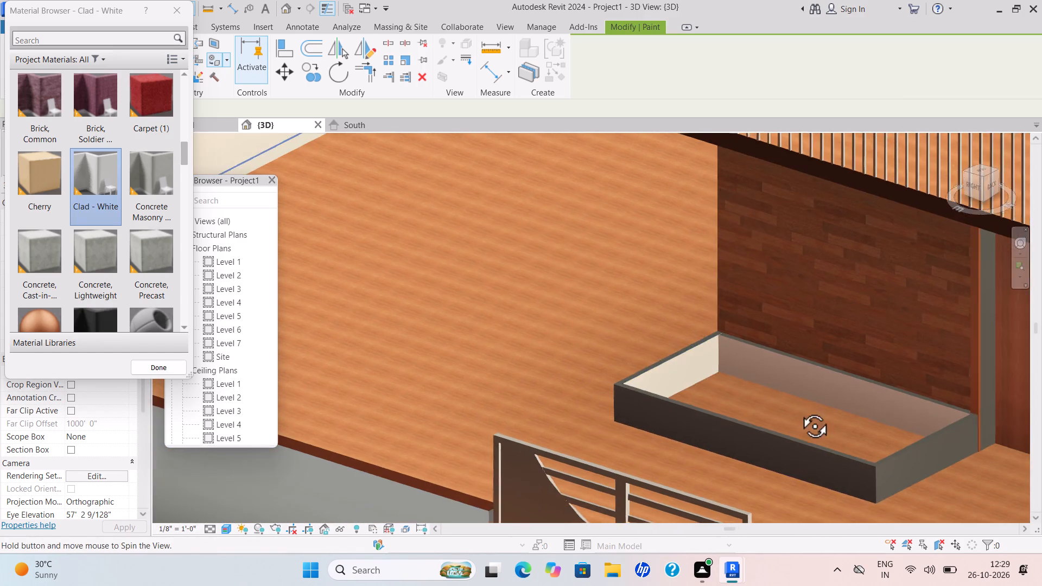
pyautogui.keyDown('shift'); pyautogui.moveTo(798, 410); pyautogui.dragTo(999, 417, button='middle'); pyautogui.keyUp('shift')
pyautogui.moveTo(984, 394); pyautogui.dragTo(473, 300, button='middle')
pyautogui.scroll(-1, 942, 385)
pyautogui.scroll(-4, 706, 354)
pyautogui.moveTo(708, 357); pyautogui.dragTo(536, 241, button='middle')
pyautogui.scroll(-1, 615, 448)
pyautogui.moveTo(639, 458); pyautogui.dragTo(815, 439, button='middle')
pyautogui.moveTo(799, 415); pyautogui.dragTo(521, 426, button='middle')
pyautogui.scroll(2, 808, 381)
pyautogui.scroll(-4, 808, 381)
pyautogui.keyDown('shift'); pyautogui.moveTo(817, 375); pyautogui.dragTo(715, 381, button='middle'); pyautogui.keyUp('shift')
pyautogui.keyDown('shift'); pyautogui.middleClick(714, 381); pyautogui.keyUp('shift')
pyautogui.scroll(9, 828, 309)
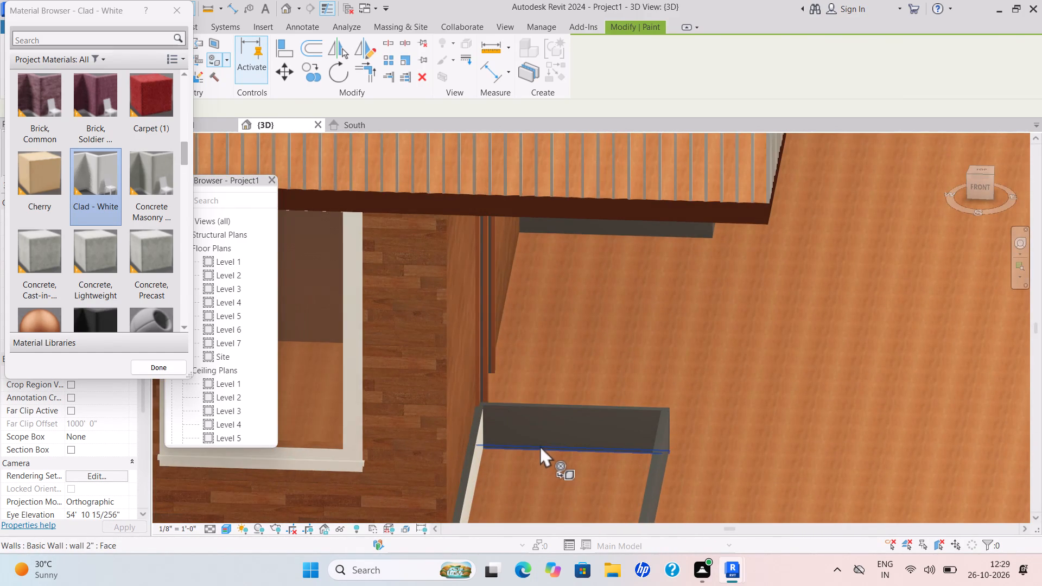
pyautogui.click(546, 437)
# Paint the outer face of the small planter's front wall, facing the gate, with Clad - White.
pyautogui.scroll(-3, 573, 437)
pyautogui.keyDown('shift'); pyautogui.moveTo(625, 462); pyautogui.dragTo(486, 399, button='middle'); pyautogui.keyUp('shift')
pyautogui.keyDown('shift'); pyautogui.scroll(-2, 490, 404); pyautogui.keyUp('shift')
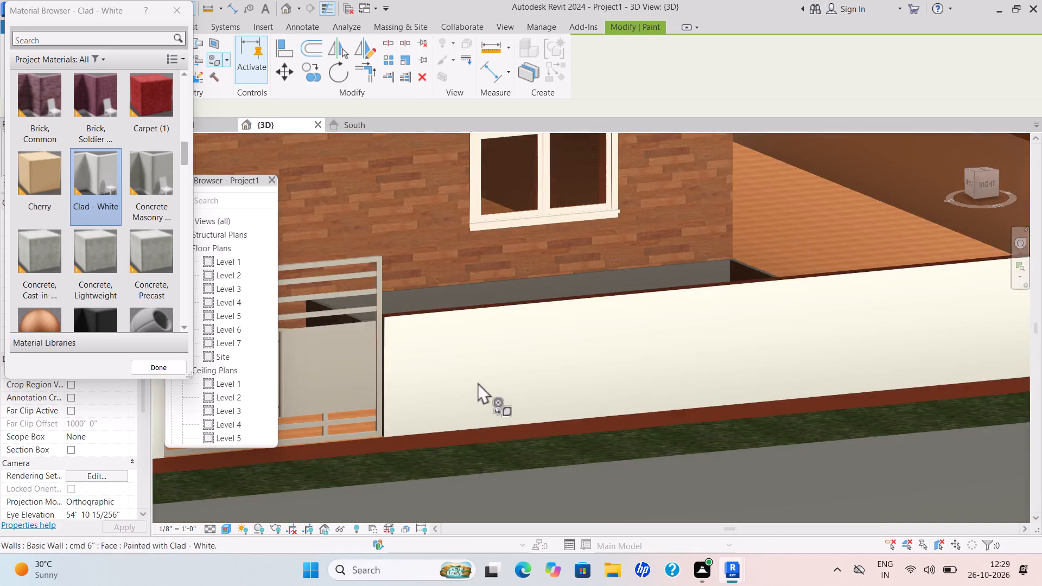
pyautogui.keyDown('shift'); pyautogui.scroll(-7, 478, 382); pyautogui.keyUp('shift')
pyautogui.moveTo(483, 380); pyautogui.dragTo(716, 319, button='middle')
pyautogui.moveTo(745, 334); pyautogui.dragTo(823, 383, button='middle')
pyautogui.keyDown('shift'); pyautogui.scroll(-1, 700, 355); pyautogui.keyUp('shift')
pyautogui.keyDown('shift'); pyautogui.moveTo(697, 356); pyautogui.dragTo(653, 443, button='middle'); pyautogui.keyUp('shift')
pyautogui.scroll(3, 594, 377)
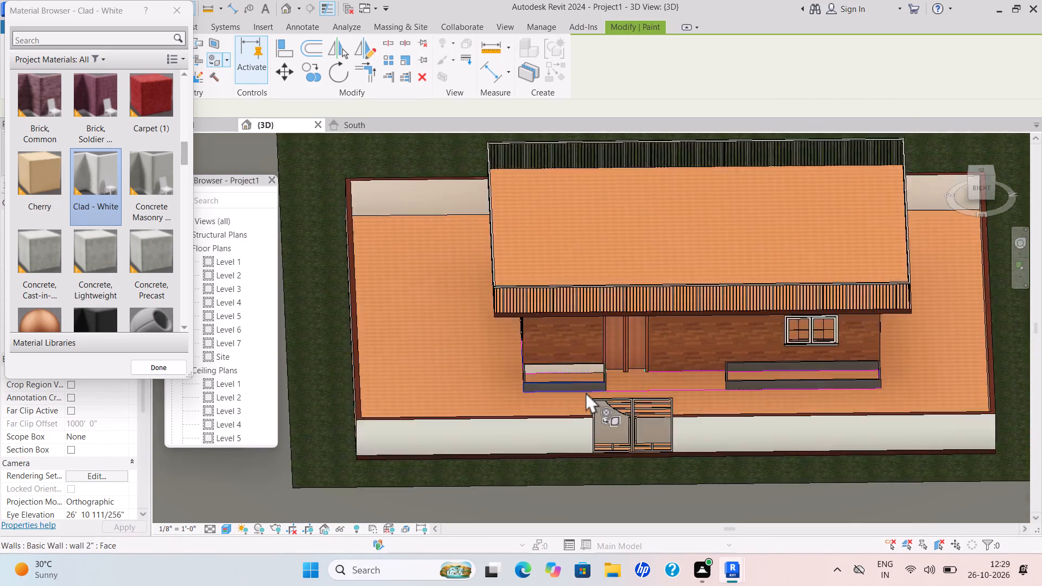
pyautogui.scroll(4, 586, 392)
pyautogui.click(586, 392)
# Paint the outer face of the small planter's door-side end wall with Clad - White.
pyautogui.scroll(-2, 716, 381)
pyautogui.keyDown('shift'); pyautogui.moveTo(717, 381); pyautogui.dragTo(633, 365, button='middle'); pyautogui.keyUp('shift')
pyautogui.scroll(7, 590, 264)
pyautogui.click(564, 264)
# Paint the outer face of the small planter's south end wall with Clad - White.
pyautogui.scroll(-2, 653, 267)
pyautogui.moveTo(658, 277); pyautogui.dragTo(695, 316, button='middle')
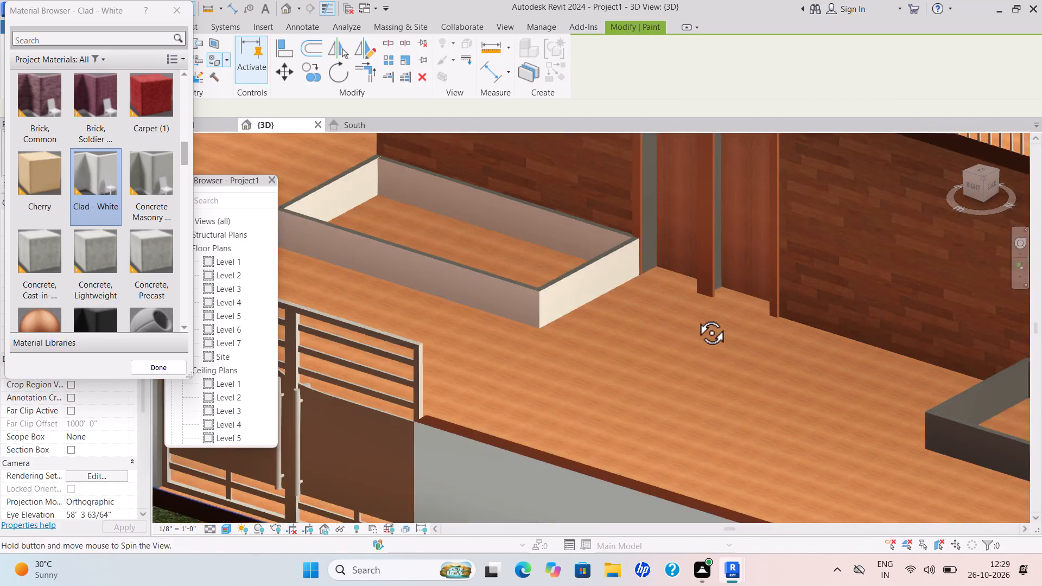
pyautogui.moveTo(695, 316); pyautogui.dragTo(741, 355, button='middle')
pyautogui.keyDown('shift'); pyautogui.scroll(-3, 739, 354); pyautogui.keyUp('shift')
pyautogui.keyDown('shift'); pyautogui.middleClick(742, 356); pyautogui.keyUp('shift')
pyautogui.scroll(1, 727, 330)
pyautogui.moveTo(726, 333); pyautogui.dragTo(846, 317, button='middle')
pyautogui.moveTo(815, 319); pyautogui.dragTo(807, 319, button='middle')
pyautogui.scroll(-1, 815, 319)
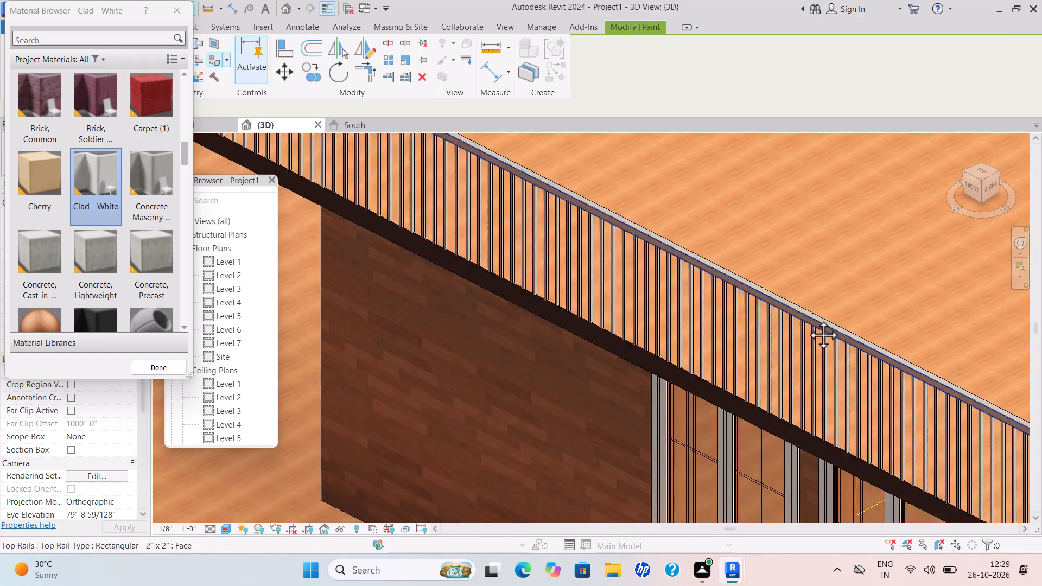
pyautogui.moveTo(807, 319); pyautogui.dragTo(425, 285, button='middle')
pyautogui.scroll(-1, 441, 285)
pyautogui.middleClick(423, 285)
pyautogui.scroll(-3, 694, 354)
pyautogui.moveTo(624, 292); pyautogui.dragTo(608, 251, button='middle')
pyautogui.scroll(1, 702, 473)
pyautogui.moveTo(700, 474); pyautogui.dragTo(737, 329, button='middle')
pyautogui.scroll(1, 737, 326)
pyautogui.scroll(5, 682, 444)
pyautogui.click(681, 434)
# Paint the inner face of the long planter's back wall, along the building, with Clad - White.
pyautogui.scroll(-1, 684, 429)
pyautogui.scroll(1, 684, 429)
pyautogui.scroll(-2, 684, 429)
pyautogui.scroll(-3, 799, 413)
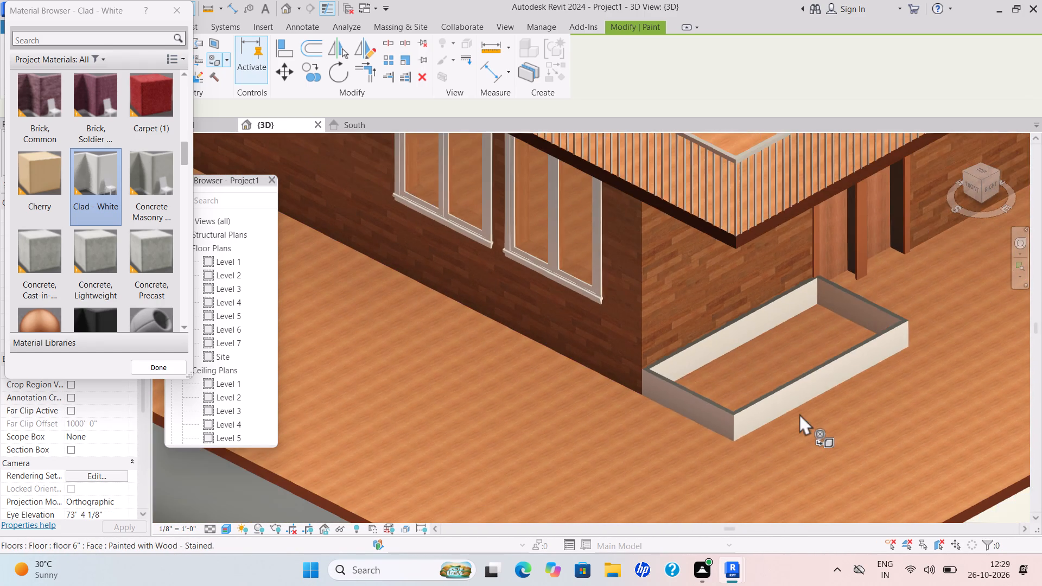
pyautogui.scroll(-1, 821, 412)
pyautogui.scroll(1, 821, 412)
pyautogui.scroll(-2, 821, 412)
pyautogui.moveTo(839, 411); pyautogui.dragTo(402, 413, button='middle')
pyautogui.scroll(-2, 538, 413)
pyautogui.scroll(-1, 689, 232)
pyautogui.scroll(2, 687, 230)
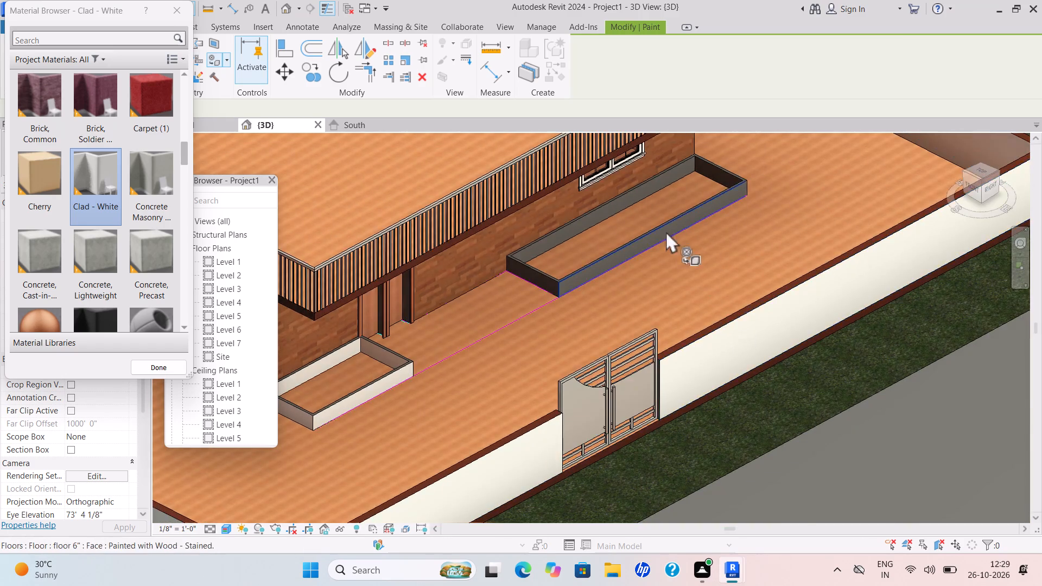
pyautogui.scroll(1, 666, 231)
pyautogui.scroll(1, 520, 242)
pyautogui.scroll(-1, 523, 240)
pyautogui.scroll(3, 523, 240)
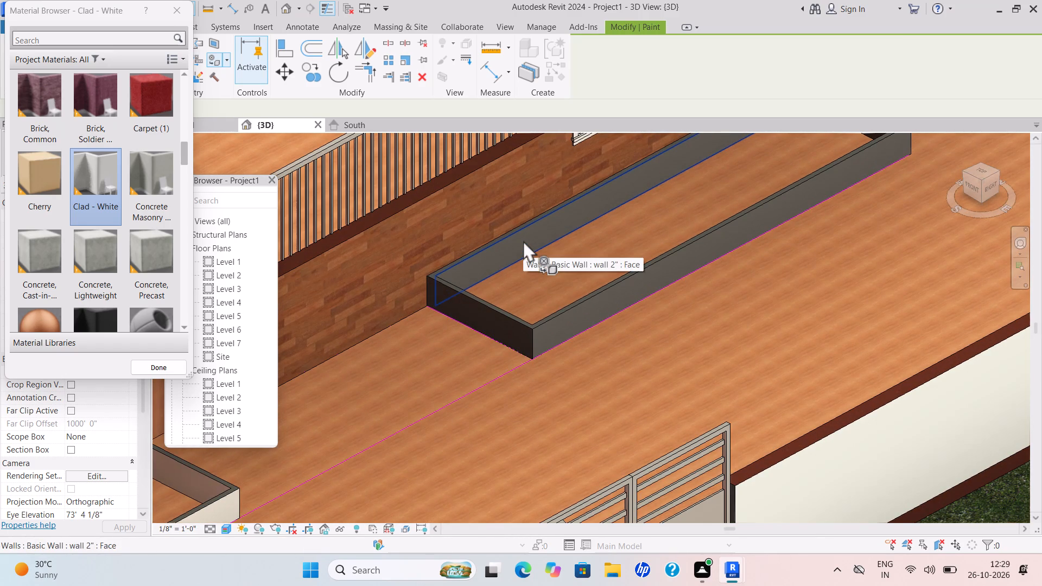
pyautogui.click(523, 240)
# Paint the inner face of the long planter's north end wall, away from the entrance door, with Clad - White.
pyautogui.scroll(-3, 587, 286)
pyautogui.moveTo(591, 304); pyautogui.dragTo(568, 417, button='middle')
pyautogui.scroll(2, 724, 269)
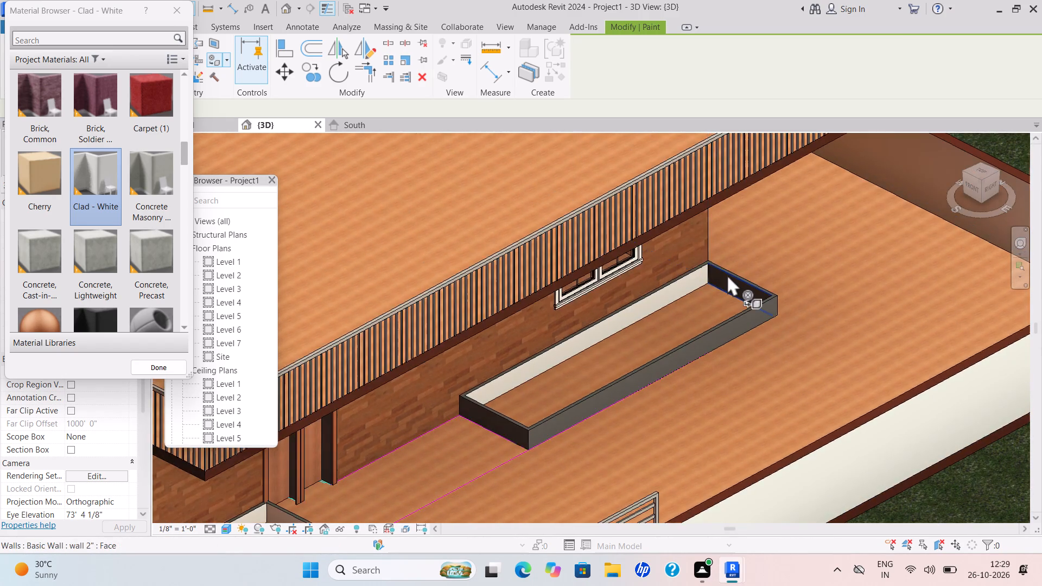
pyautogui.scroll(3, 727, 275)
pyautogui.click(732, 279)
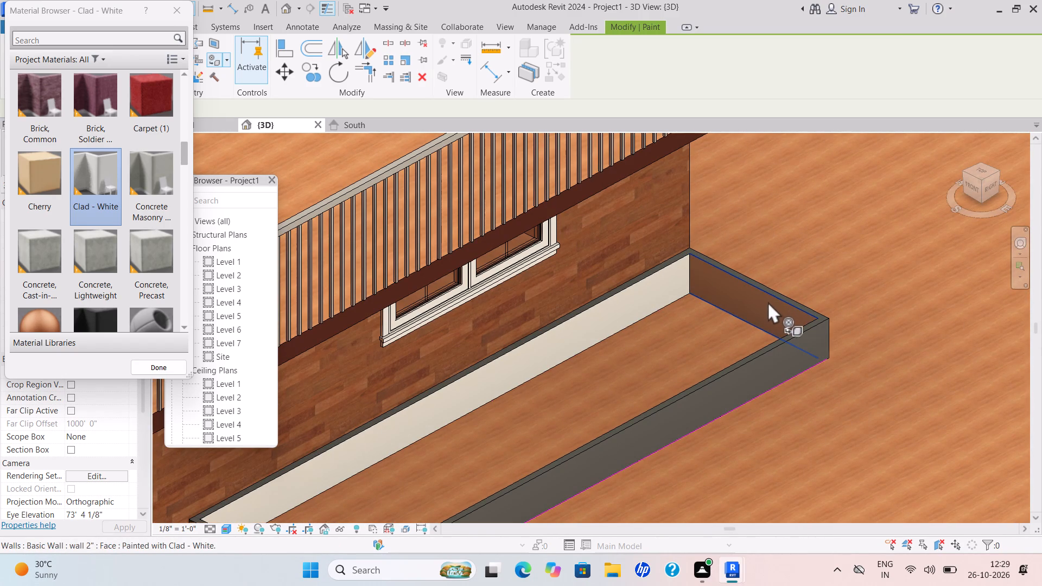
# Paint the inner face of the long planter's door-side end wall with Clad - White.
pyautogui.scroll(-1, 817, 335)
pyautogui.moveTo(814, 339); pyautogui.dragTo(704, 376, button='middle')
pyautogui.scroll(-4, 697, 362)
pyautogui.moveTo(697, 362); pyautogui.dragTo(1023, 277, button='middle')
pyautogui.scroll(1, 706, 378)
pyautogui.moveTo(683, 389); pyautogui.dragTo(651, 413, button='middle')
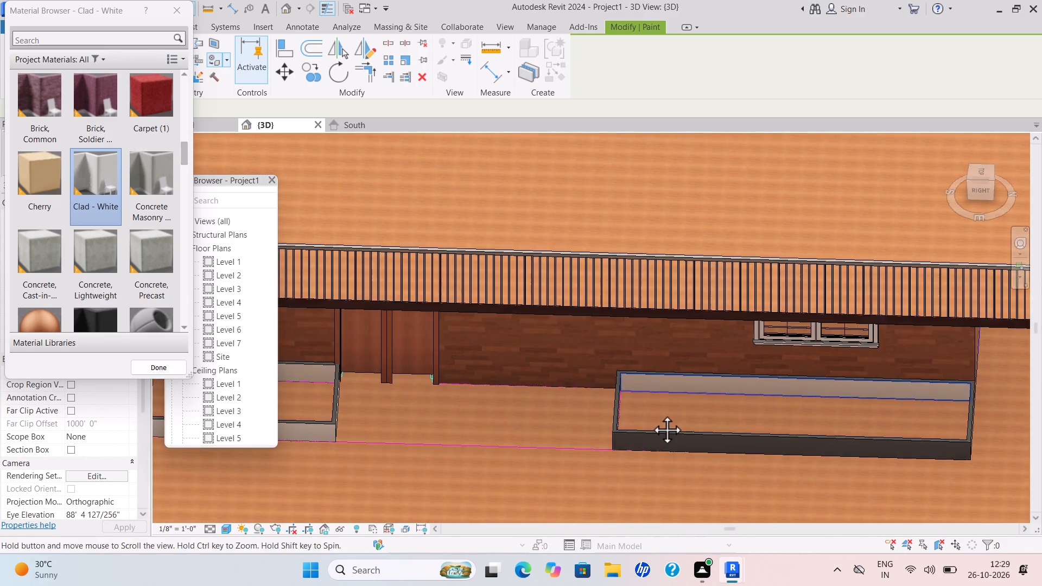
pyautogui.moveTo(651, 413); pyautogui.dragTo(611, 405, button='middle')
pyautogui.scroll(-1, 464, 378)
pyautogui.scroll(6, 464, 378)
pyautogui.click(463, 378)
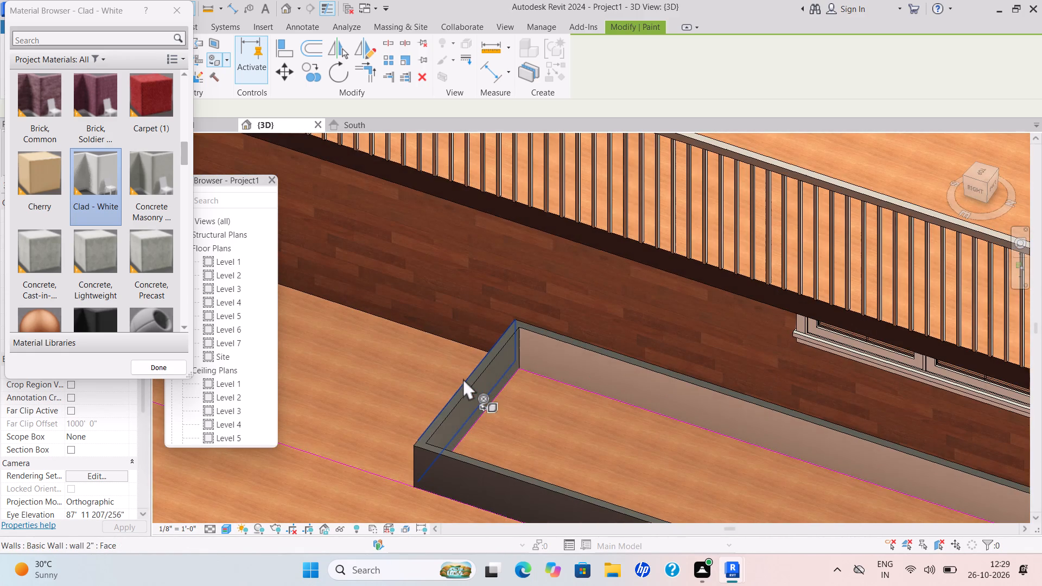
pyautogui.scroll(1, 668, 381)
pyautogui.scroll(-2, 668, 381)
pyautogui.moveTo(668, 388); pyautogui.dragTo(617, 398, button='middle')
pyautogui.scroll(1, 566, 398)
pyautogui.scroll(2, 484, 398)
pyautogui.scroll(-1, 484, 398)
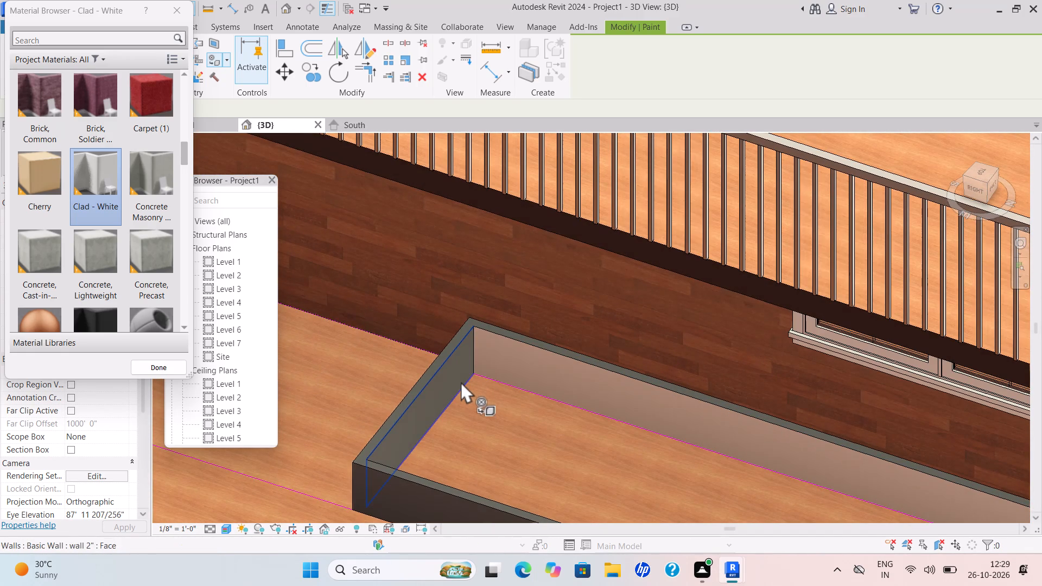
pyautogui.click(461, 381)
pyautogui.click(461, 369)
# Paint the inner face of the long planter's front wall with Clad - White.
pyautogui.scroll(-1, 552, 375)
pyautogui.scroll(1, 552, 375)
pyautogui.scroll(-3, 552, 375)
pyautogui.keyDown('shift'); pyautogui.scroll(-1, 657, 410); pyautogui.keyUp('shift')
pyautogui.keyDown('shift'); pyautogui.moveTo(657, 410); pyautogui.dragTo(534, 425, button='middle'); pyautogui.keyUp('shift')
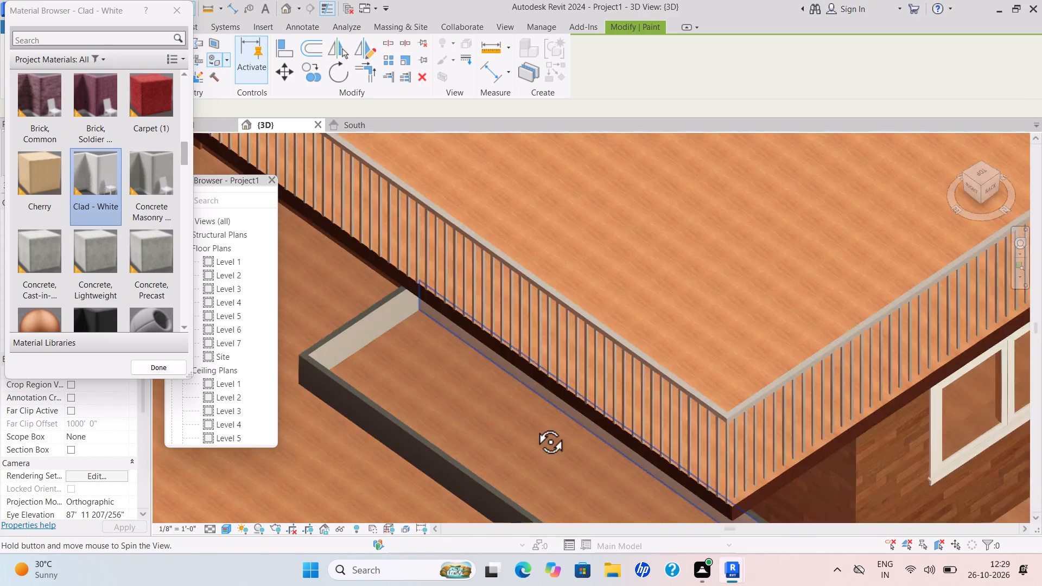
pyautogui.keyDown('shift'); pyautogui.moveTo(534, 425); pyautogui.dragTo(503, 407, button='middle'); pyautogui.keyUp('shift')
pyautogui.scroll(-4, 506, 387)
pyautogui.moveTo(510, 387); pyautogui.dragTo(968, 282, button='middle')
pyautogui.scroll(-1, 819, 282)
pyautogui.moveTo(823, 289); pyautogui.dragTo(763, 392, button='middle')
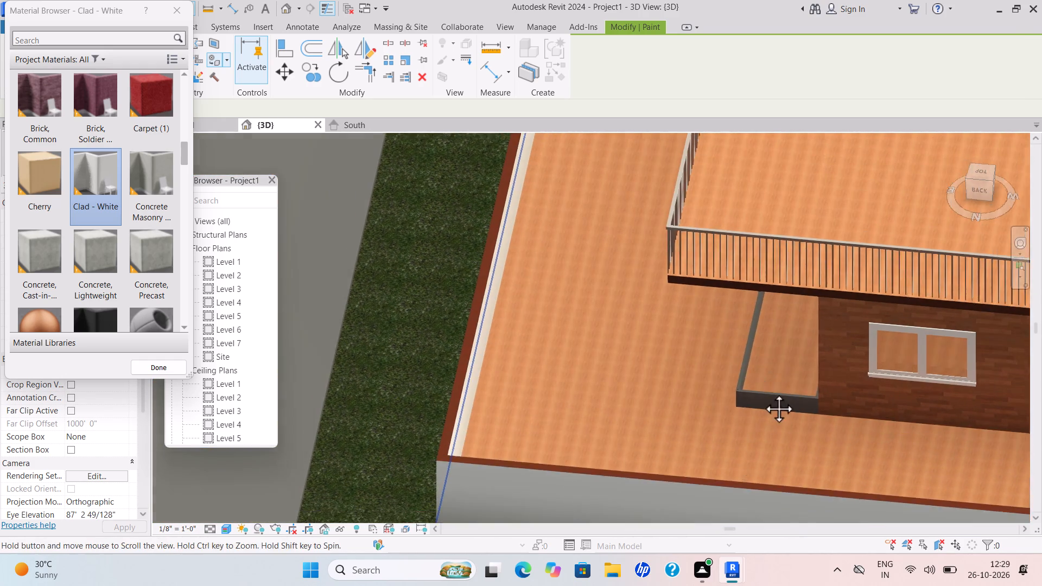
pyautogui.moveTo(763, 392); pyautogui.dragTo(761, 391, button='middle')
pyautogui.keyDown('shift'); pyautogui.moveTo(758, 356); pyautogui.dragTo(841, 265, button='middle'); pyautogui.keyUp('shift')
pyautogui.keyDown('shift'); pyautogui.middleClick(841, 264); pyautogui.keyUp('shift')
pyautogui.moveTo(825, 326); pyautogui.dragTo(731, 334, button='middle')
pyautogui.keyDown('shift'); pyautogui.scroll(1, 724, 330); pyautogui.keyUp('shift')
pyautogui.scroll(7, 717, 320)
pyautogui.click(728, 337)
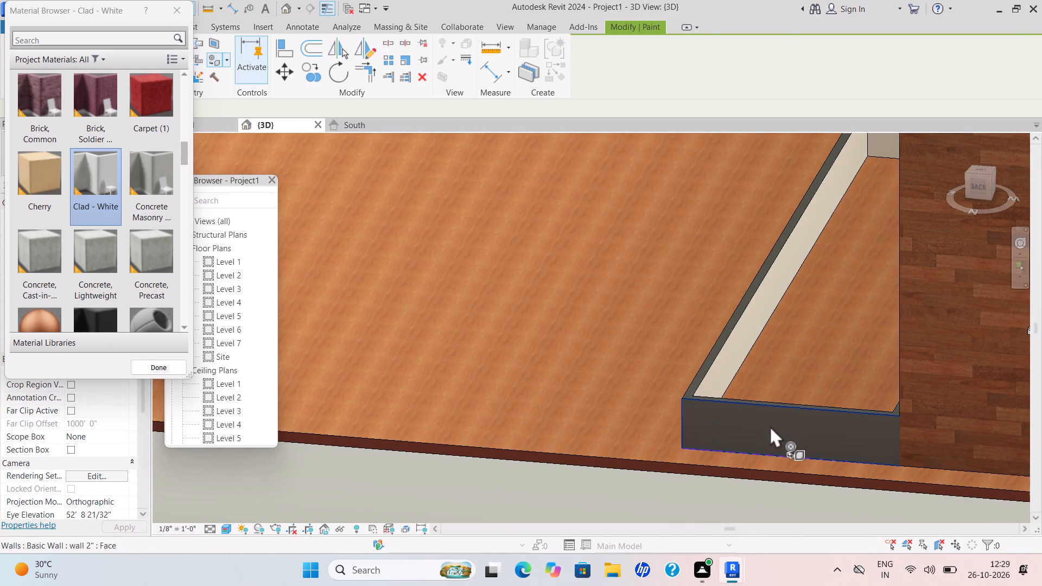
# Paint the outer face of the long planter's north end wall with Clad - White.
pyautogui.click(770, 426)
# Paint the outer face of the long planter's front wall, facing the boundary, with Clad - White.
pyautogui.scroll(-1, 778, 423)
pyautogui.scroll(1, 778, 423)
pyautogui.scroll(-1, 778, 423)
pyautogui.keyDown('shift'); pyautogui.moveTo(779, 423); pyautogui.dragTo(903, 387, button='middle'); pyautogui.keyUp('shift')
pyautogui.moveTo(922, 355); pyautogui.dragTo(635, 334, button='middle')
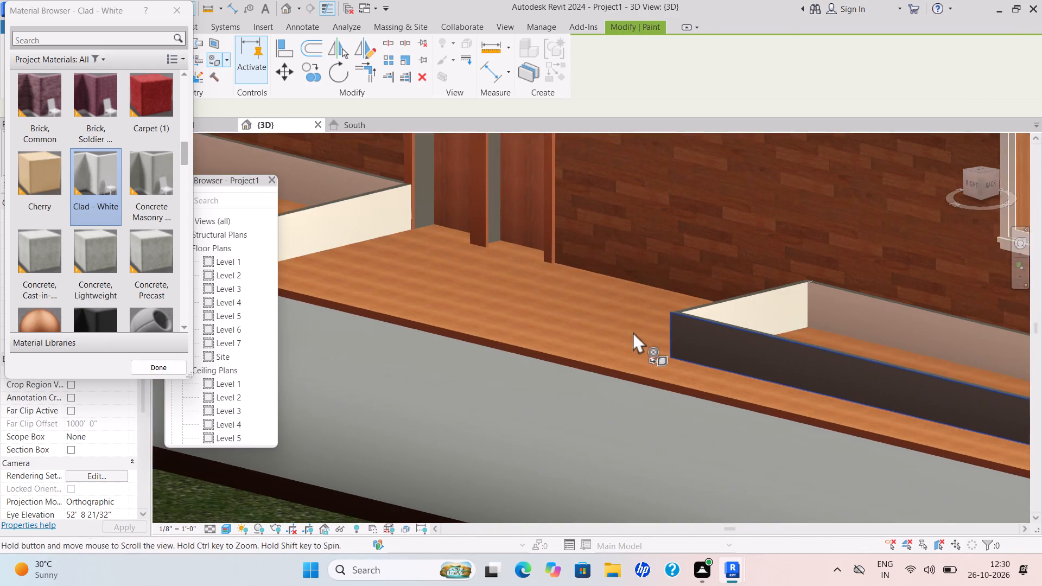
pyautogui.click(710, 347)
# Paint the outer face of the long planter's door-side end wall with Clad - White.
pyautogui.scroll(-2, 740, 381)
pyautogui.scroll(1, 741, 383)
pyautogui.scroll(-1, 741, 383)
pyautogui.scroll(1, 741, 383)
pyautogui.scroll(-1, 741, 383)
pyautogui.keyDown('shift'); pyautogui.moveTo(751, 394); pyautogui.dragTo(865, 385, button='middle'); pyautogui.keyUp('shift')
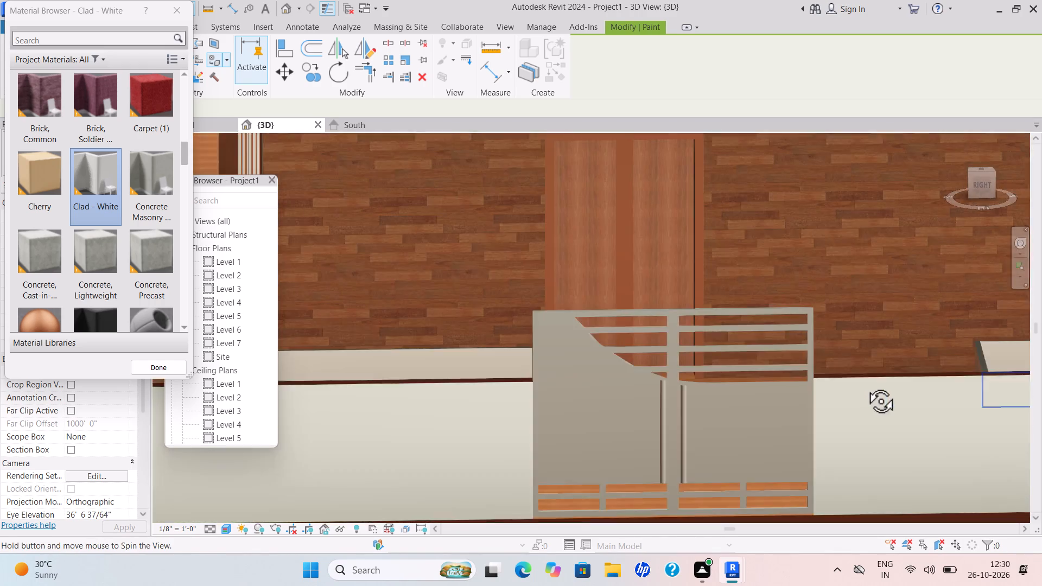
pyautogui.keyDown('shift'); pyautogui.moveTo(865, 385); pyautogui.dragTo(879, 378, button='middle'); pyautogui.keyUp('shift')
pyautogui.moveTo(887, 368); pyautogui.dragTo(509, 359, button='middle')
pyautogui.keyDown('shift'); pyautogui.moveTo(597, 385); pyautogui.dragTo(701, 493, button='middle'); pyautogui.keyUp('shift')
pyautogui.scroll(2, 870, 357)
pyautogui.scroll(-1, 901, 360)
pyautogui.scroll(2, 904, 362)
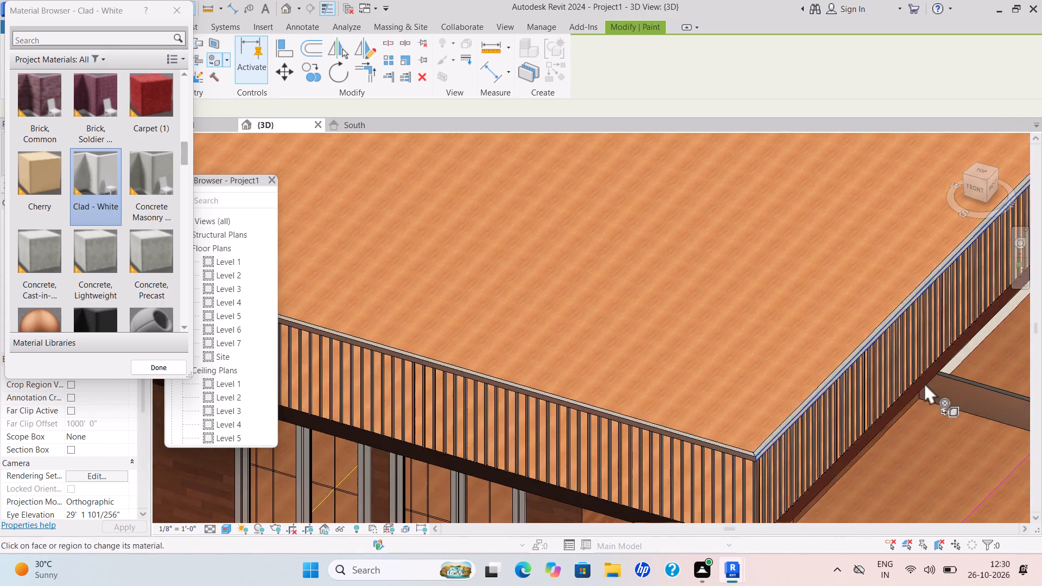
pyautogui.moveTo(922, 383); pyautogui.dragTo(708, 239, button='middle')
pyautogui.scroll(4, 855, 300)
pyautogui.click(861, 295)
# Examine the paint on both planters' walls from around the entrance side of the building.
pyautogui.scroll(-1, 955, 278)
pyautogui.scroll(1, 955, 278)
pyautogui.scroll(-1, 955, 278)
pyautogui.scroll(1, 955, 279)
pyautogui.scroll(-1, 955, 279)
pyautogui.scroll(1, 955, 279)
pyautogui.scroll(-1, 955, 279)
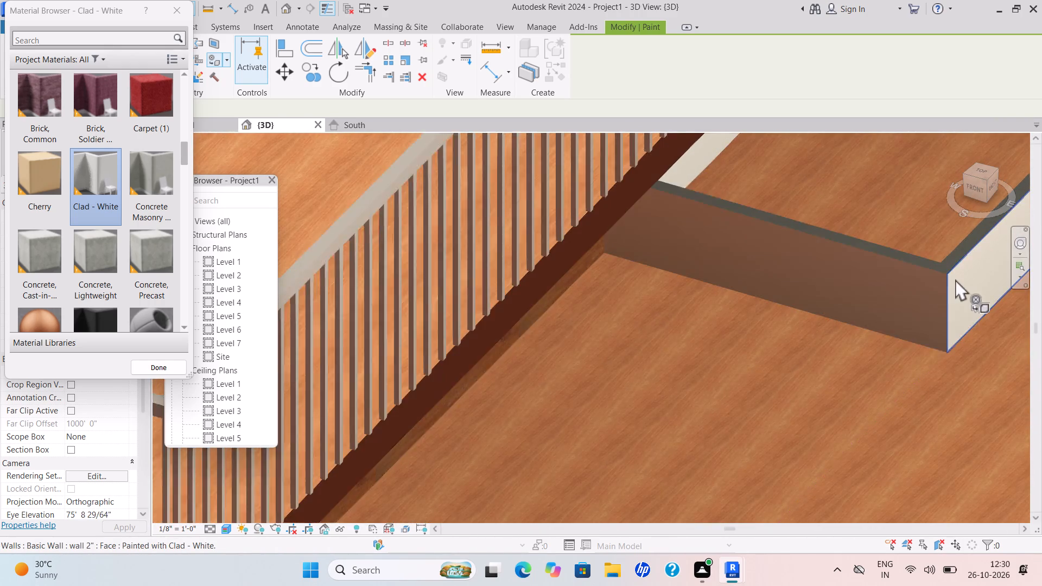
pyautogui.scroll(1, 746, 326)
pyautogui.scroll(-5, 746, 326)
pyautogui.moveTo(746, 324); pyautogui.dragTo(791, 161, button='middle')
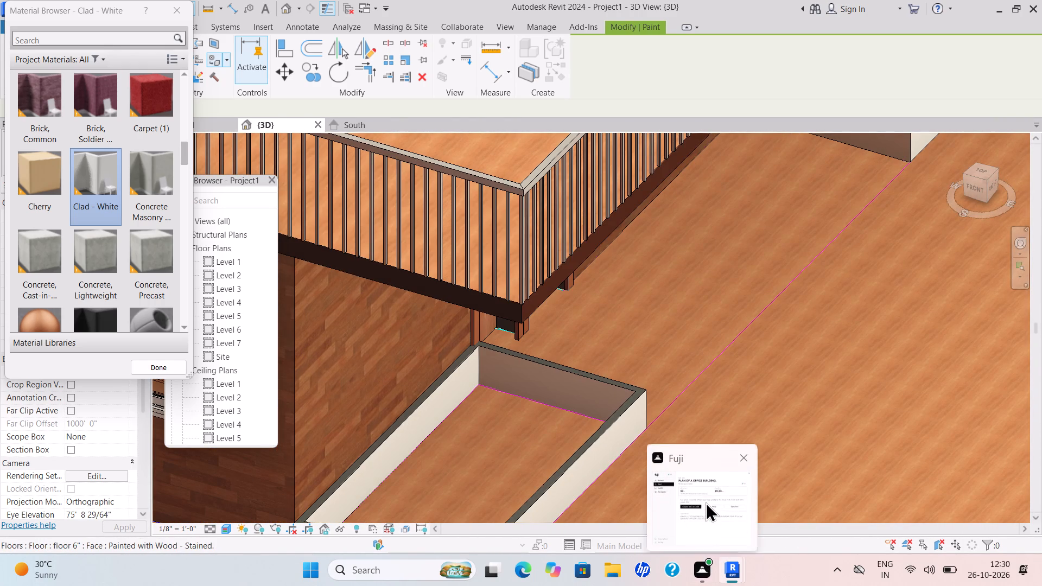
pyautogui.scroll(-4, 863, 271)
pyautogui.scroll(-1, 638, 384)
pyautogui.moveTo(638, 385); pyautogui.dragTo(576, 375, button='middle')
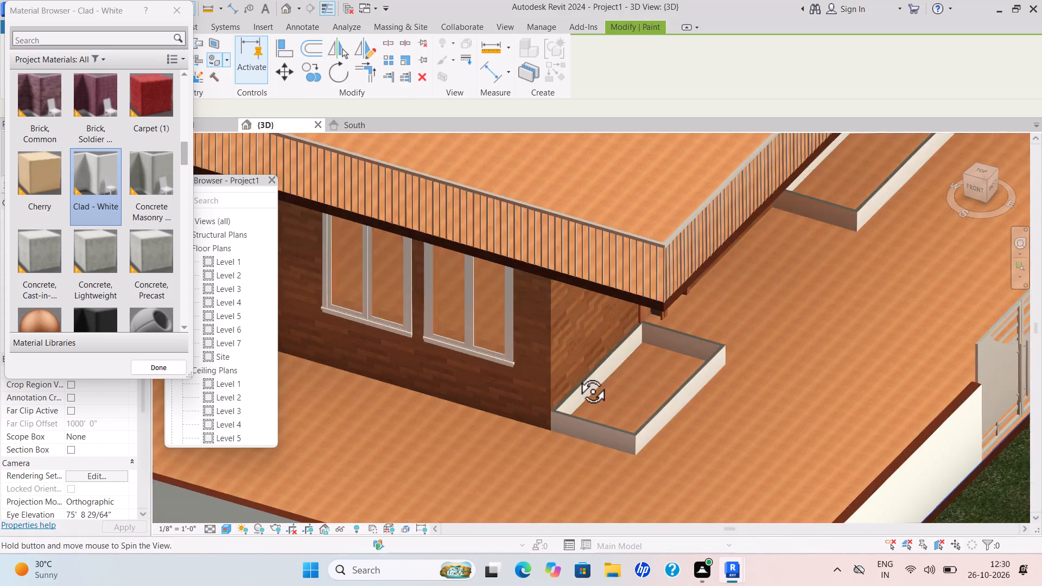
pyautogui.moveTo(576, 375); pyautogui.dragTo(560, 359, button='middle')
pyautogui.moveTo(475, 358); pyautogui.dragTo(768, 340, button='middle')
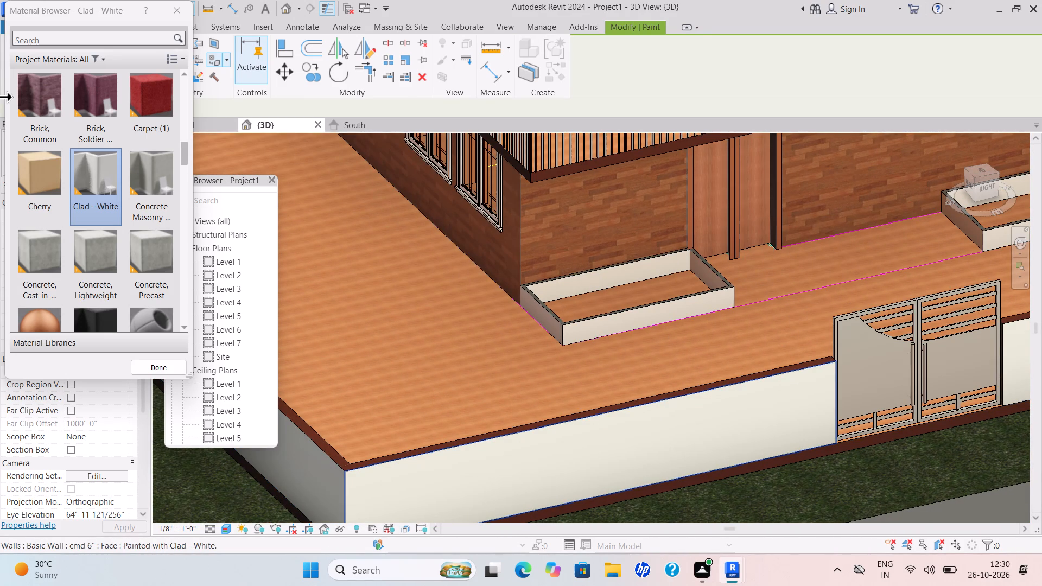
# Choose Copper as the paint material and apply it to the top face of the small planter's south end wall.
pyautogui.scroll(-3, 76, 257)
pyautogui.scroll(1, 75, 261)
pyautogui.scroll(-1, 75, 261)
pyautogui.scroll(2, 37, 263)
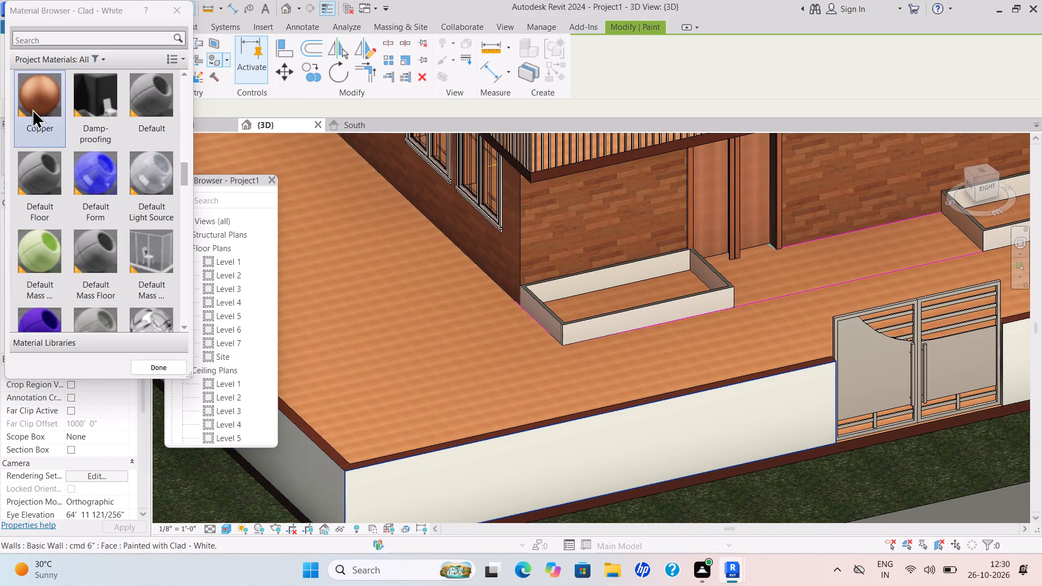
pyautogui.moveTo(27, 99); pyautogui.dragTo(27, 105)
pyautogui.scroll(8, 518, 288)
pyautogui.scroll(8, 435, 312)
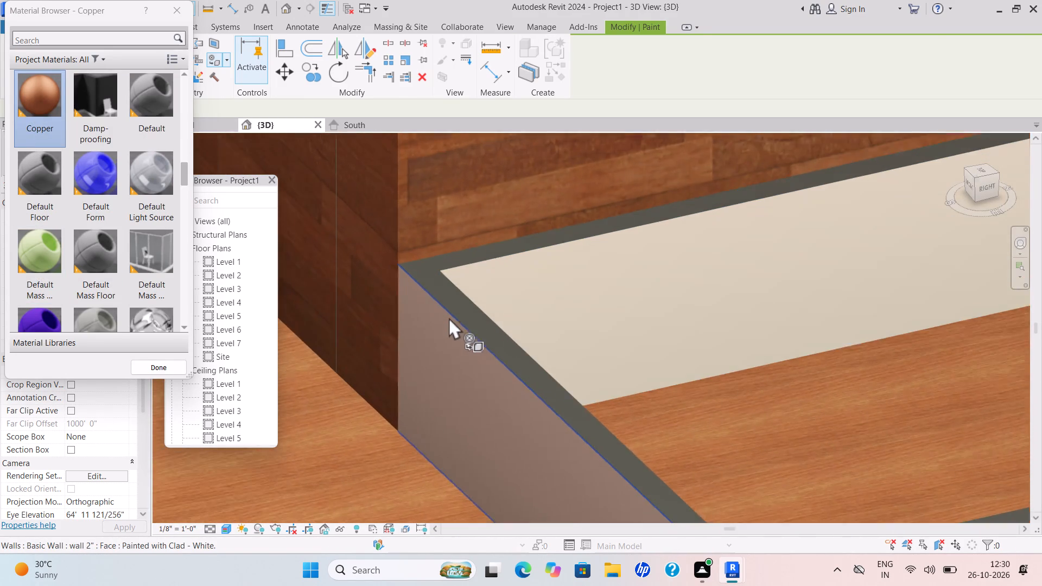
pyautogui.scroll(1, 449, 317)
pyautogui.click(472, 311)
# Paint the top face of the small planter's back wall, along the building, with Copper.
pyautogui.scroll(-1, 544, 288)
pyautogui.moveTo(543, 294); pyautogui.dragTo(480, 385, button='middle')
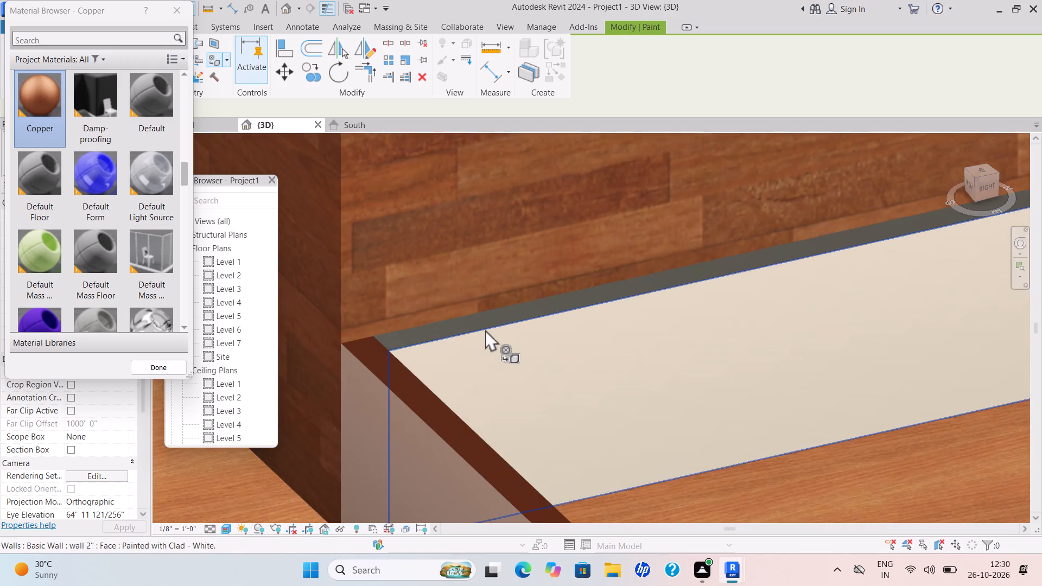
pyautogui.scroll(2, 485, 329)
pyautogui.click(494, 315)
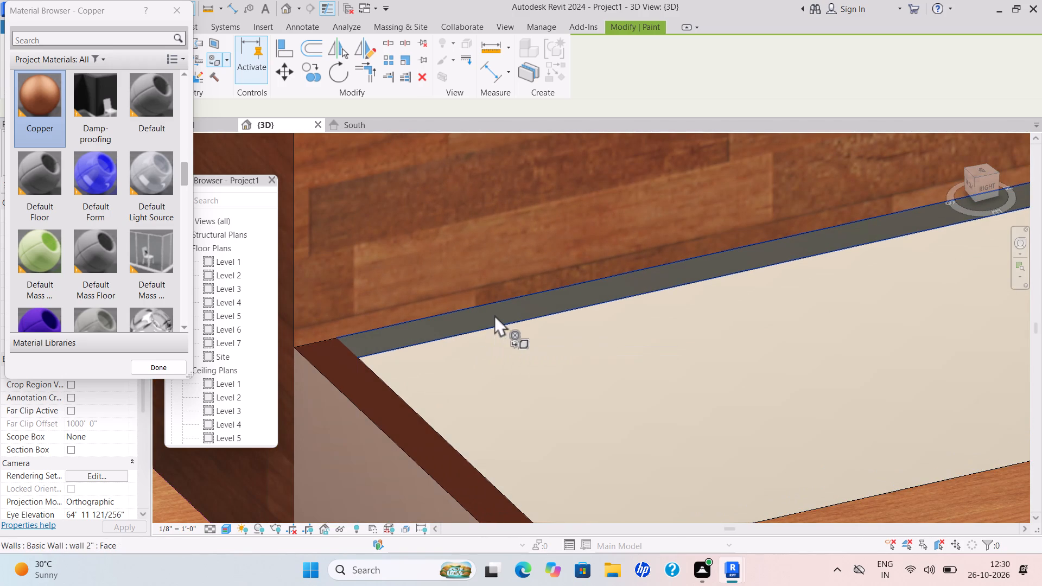
# Paint the top face of the small planter's door-side end wall with Copper.
pyautogui.scroll(-6, 510, 334)
pyautogui.moveTo(577, 353); pyautogui.dragTo(331, 365, button='middle')
pyautogui.moveTo(696, 297); pyautogui.dragTo(347, 347, button='middle')
pyautogui.scroll(-2, 466, 347)
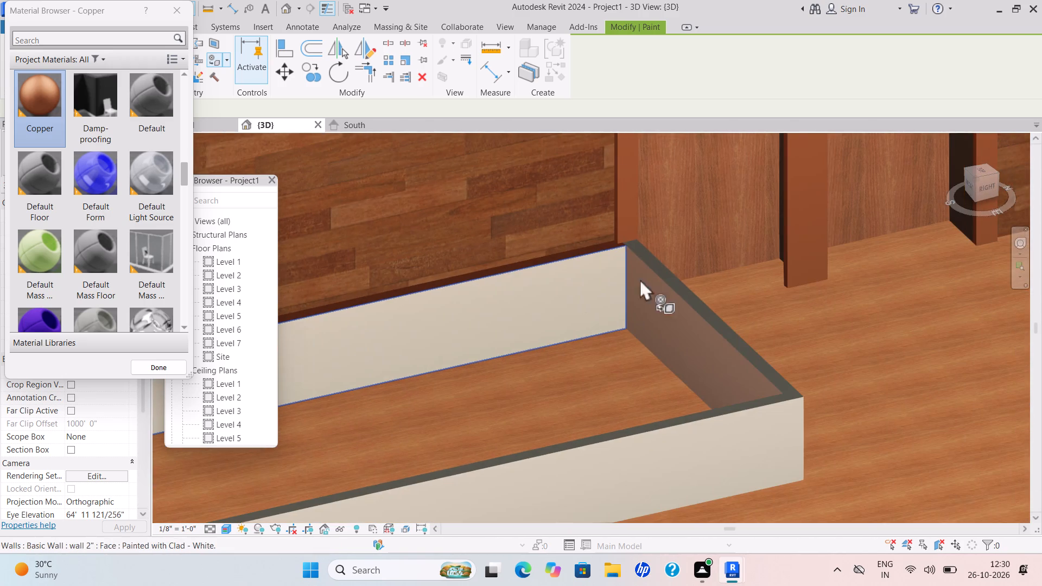
pyautogui.scroll(8, 689, 279)
pyautogui.click(691, 304)
# Paint the top face of the small planter's front wall with Copper.
pyautogui.scroll(1, 696, 329)
pyautogui.scroll(-1, 696, 332)
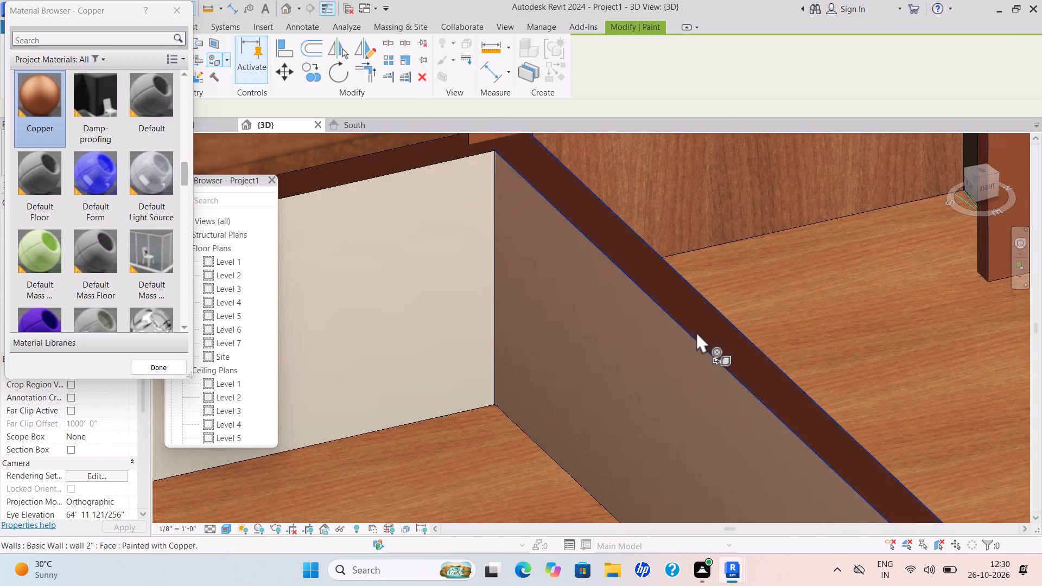
pyautogui.scroll(-3, 696, 332)
pyautogui.moveTo(695, 332); pyautogui.dragTo(713, 181, button='middle')
pyautogui.scroll(5, 810, 373)
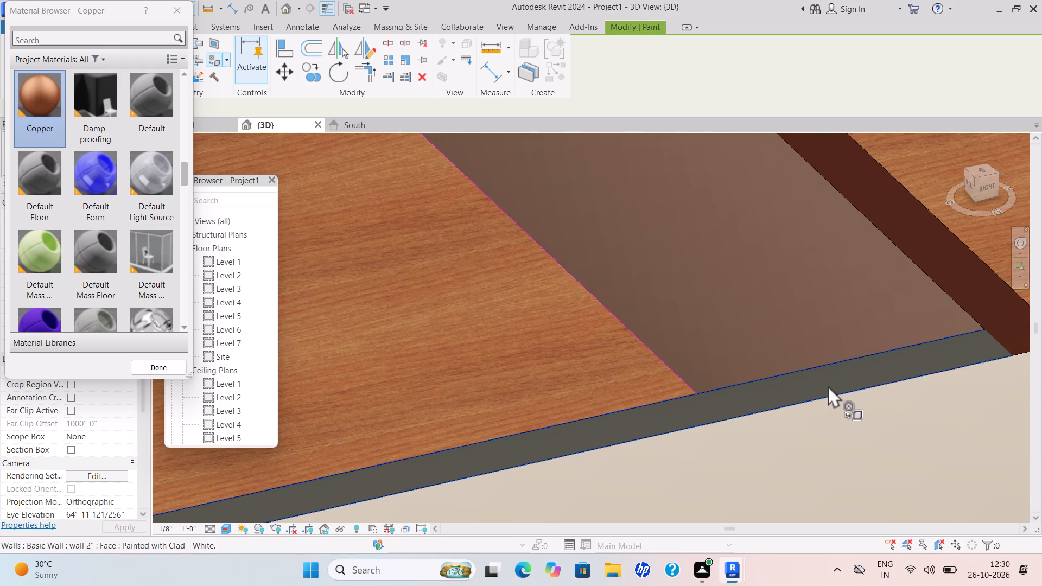
pyautogui.click(828, 386)
# Paint the top face of the long planter's door-side end wall with Copper.
pyautogui.scroll(-7, 828, 385)
pyautogui.moveTo(867, 358); pyautogui.dragTo(501, 434, button='middle')
pyautogui.scroll(-3, 718, 346)
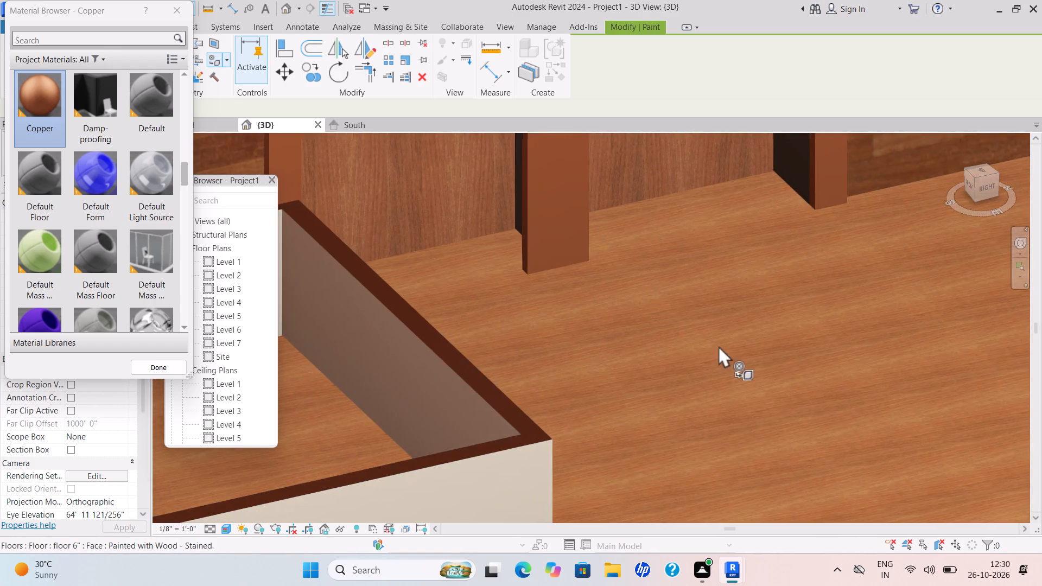
pyautogui.scroll(1, 718, 346)
pyautogui.scroll(-6, 719, 346)
pyautogui.moveTo(690, 355); pyautogui.dragTo(381, 403, button='middle')
pyautogui.scroll(1, 381, 397)
pyautogui.scroll(5, 843, 262)
pyautogui.scroll(-1, 838, 259)
pyautogui.scroll(6, 838, 259)
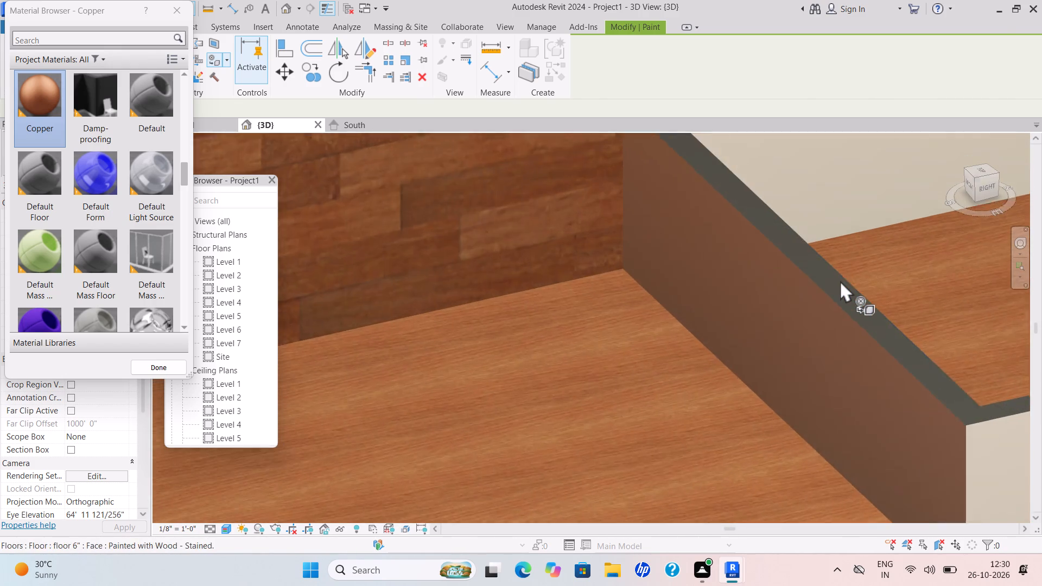
pyautogui.scroll(2, 840, 281)
pyautogui.click(842, 301)
# Paint the top face of the long planter's back wall, along the building, with Copper.
pyautogui.scroll(-3, 848, 298)
pyautogui.moveTo(848, 309); pyautogui.dragTo(532, 396, button='middle')
pyautogui.moveTo(527, 396); pyautogui.dragTo(522, 396, button='middle')
pyautogui.moveTo(685, 339); pyautogui.dragTo(569, 424, button='middle')
pyautogui.scroll(-3, 640, 378)
pyautogui.scroll(9, 536, 305)
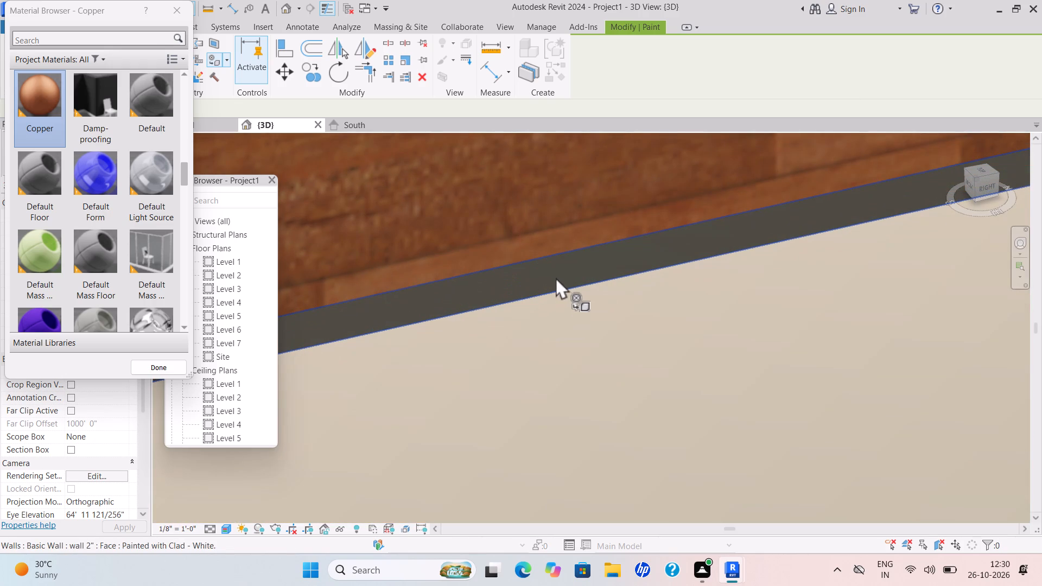
pyautogui.click(556, 277)
# Paint the top face of the long planter's front wall with Copper.
pyautogui.scroll(-5, 573, 328)
pyautogui.scroll(-1, 664, 373)
pyautogui.moveTo(664, 373); pyautogui.dragTo(570, 296, button='middle')
pyautogui.scroll(-2, 664, 373)
pyautogui.moveTo(678, 444); pyautogui.dragTo(584, 309, button='middle')
pyautogui.scroll(1, 621, 379)
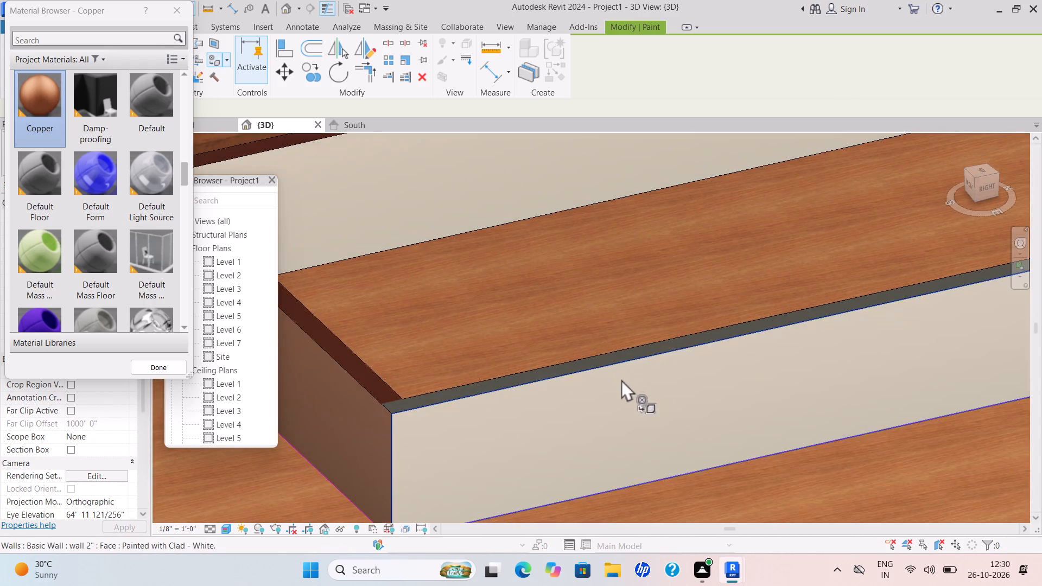
pyautogui.scroll(2, 621, 379)
pyautogui.scroll(-1, 618, 379)
pyautogui.scroll(8, 616, 375)
pyautogui.click(612, 361)
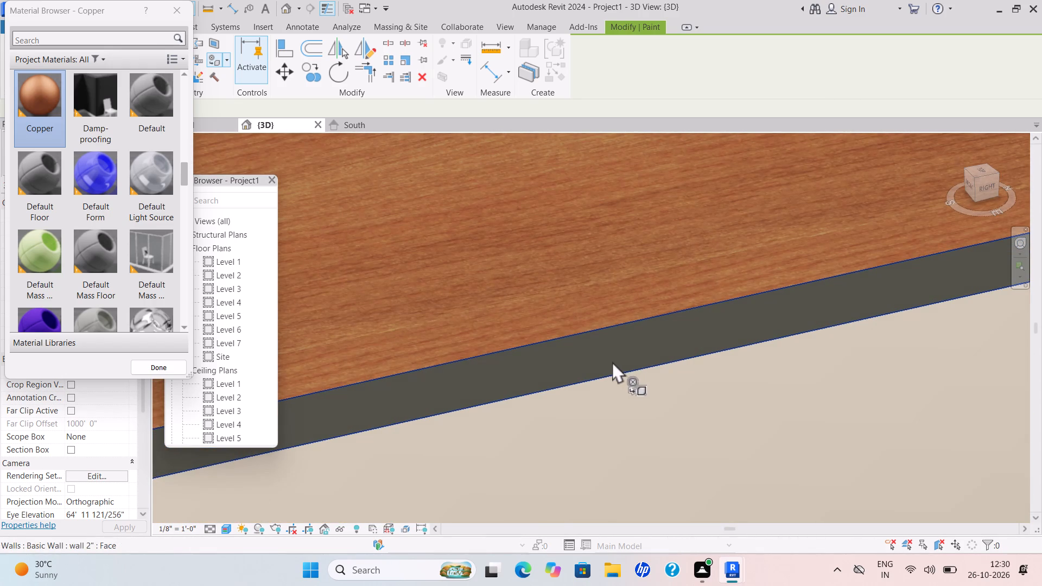
# Paint the top face of the long planter's far end wall, away from the door, with Copper.
pyautogui.scroll(-4, 721, 296)
pyautogui.moveTo(766, 283); pyautogui.dragTo(365, 409, button='middle')
pyautogui.scroll(-1, 371, 407)
pyautogui.scroll(-1, 505, 348)
pyautogui.scroll(1, 505, 348)
pyautogui.scroll(-8, 505, 348)
pyautogui.moveTo(596, 320); pyautogui.dragTo(512, 359, button='middle')
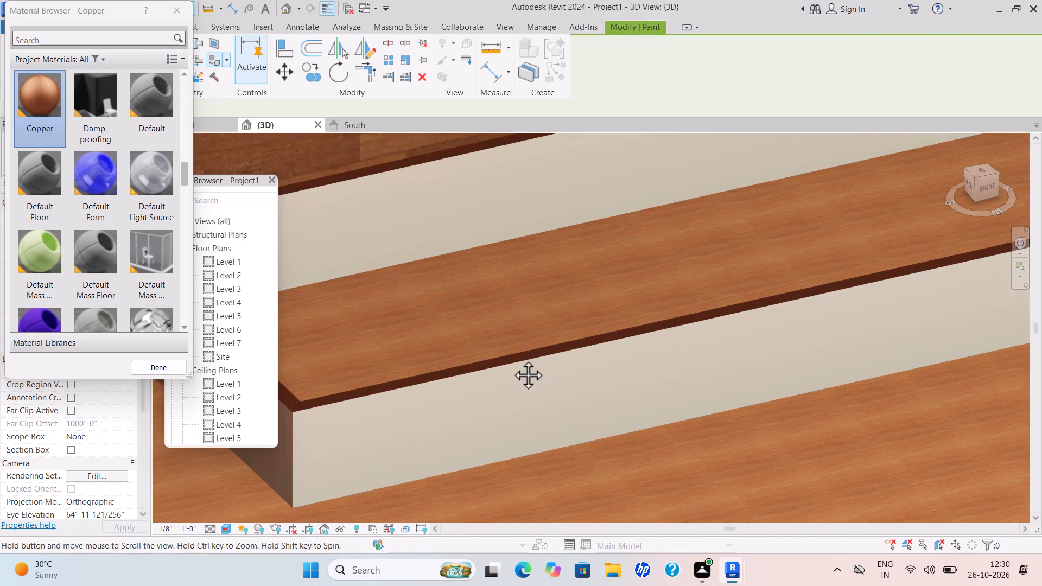
pyautogui.moveTo(512, 359); pyautogui.dragTo(310, 413, button='middle')
pyautogui.moveTo(652, 304); pyautogui.dragTo(398, 387, button='middle')
pyautogui.scroll(-6, 487, 373)
pyautogui.moveTo(723, 290); pyautogui.dragTo(607, 339, button='middle')
pyautogui.scroll(4, 718, 286)
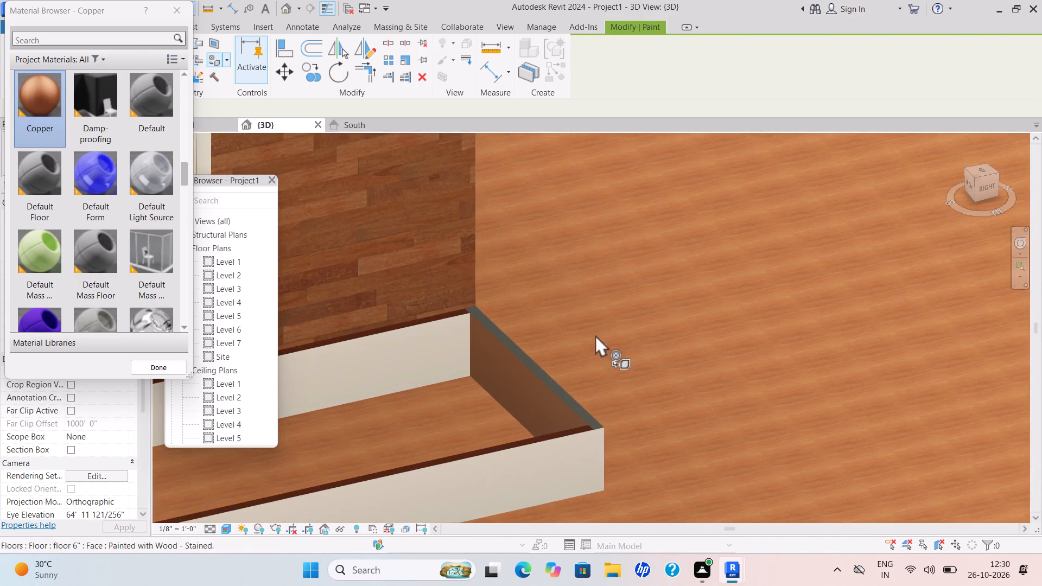
pyautogui.scroll(9, 595, 335)
pyautogui.scroll(4, 526, 411)
pyautogui.click(532, 409)
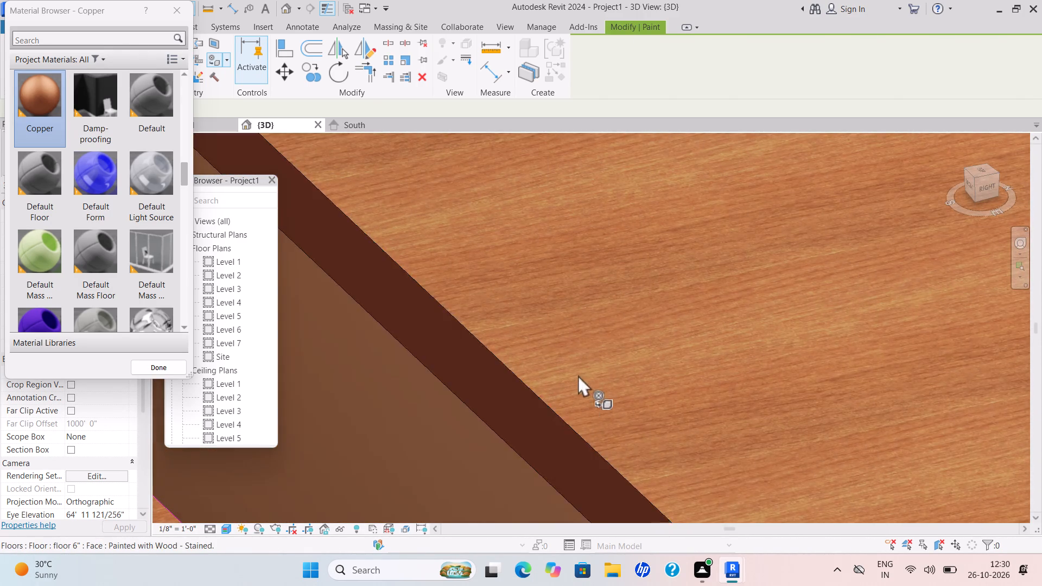
# Check the painted planters and the whole building on its site, and end the painting.
pyautogui.scroll(-4, 581, 373)
pyautogui.scroll(-7, 807, 307)
pyautogui.scroll(1, 825, 298)
pyautogui.scroll(-1, 825, 298)
pyautogui.scroll(1, 824, 297)
pyautogui.scroll(-3, 823, 297)
pyautogui.scroll(1, 824, 290)
pyautogui.scroll(-1, 824, 290)
pyautogui.scroll(1, 824, 290)
pyautogui.scroll(-3, 824, 290)
pyautogui.scroll(1, 823, 289)
pyautogui.scroll(-5, 824, 289)
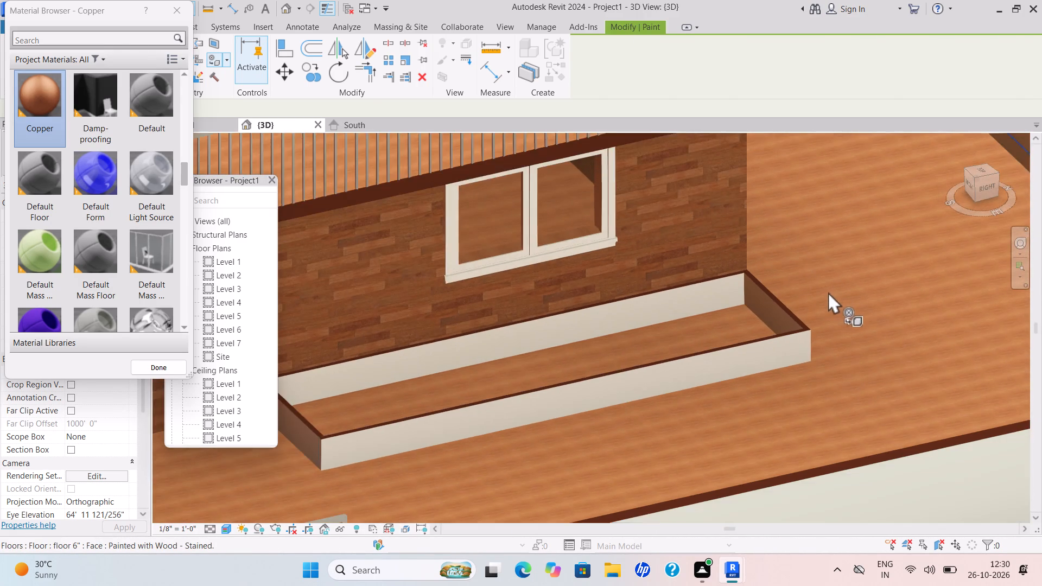
pyautogui.scroll(-5, 828, 292)
pyautogui.scroll(1, 838, 283)
pyautogui.scroll(-4, 839, 283)
pyautogui.moveTo(840, 287); pyautogui.dragTo(857, 286, button='middle')
pyautogui.scroll(-6, 585, 364)
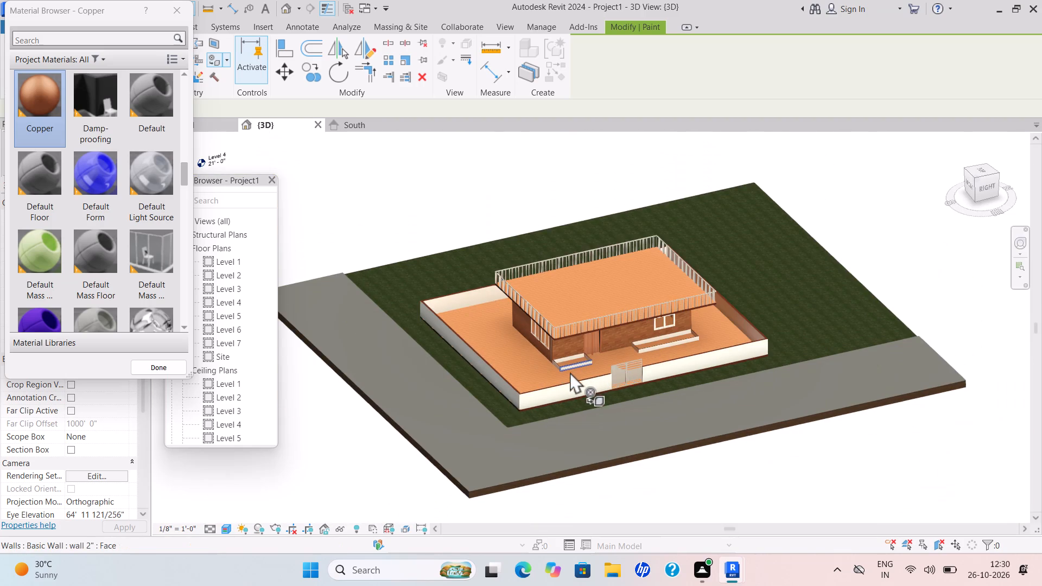
pyautogui.scroll(1, 567, 372)
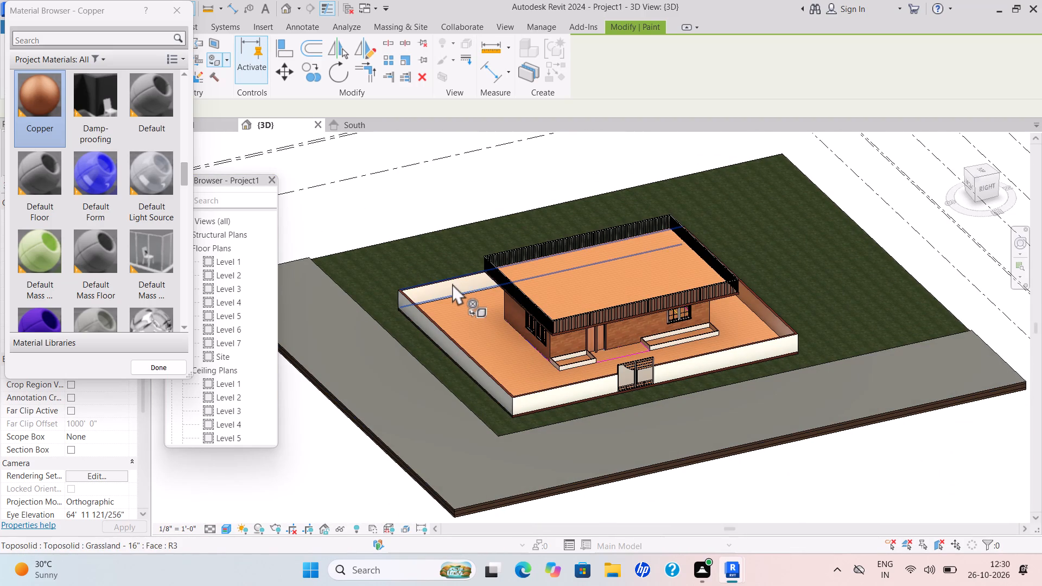
pyautogui.press('Escape')
pyautogui.press('Escape')
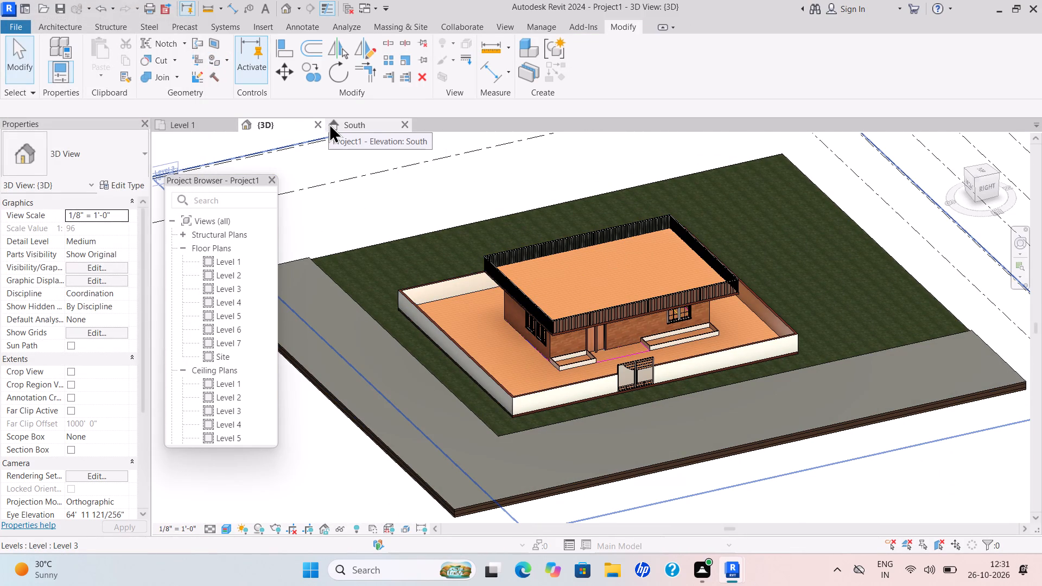
# In the South elevation, copy the entire building storey with its roof railing to the clipboard, excluding the boundary wall and terrain.
pyautogui.doubleClick(347, 125)
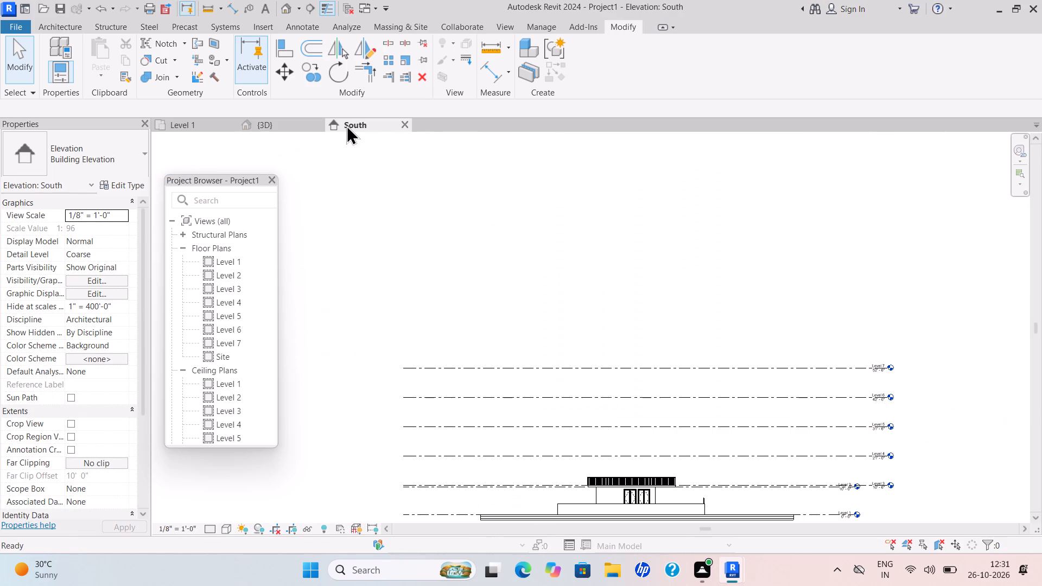
pyautogui.scroll(5, 757, 473)
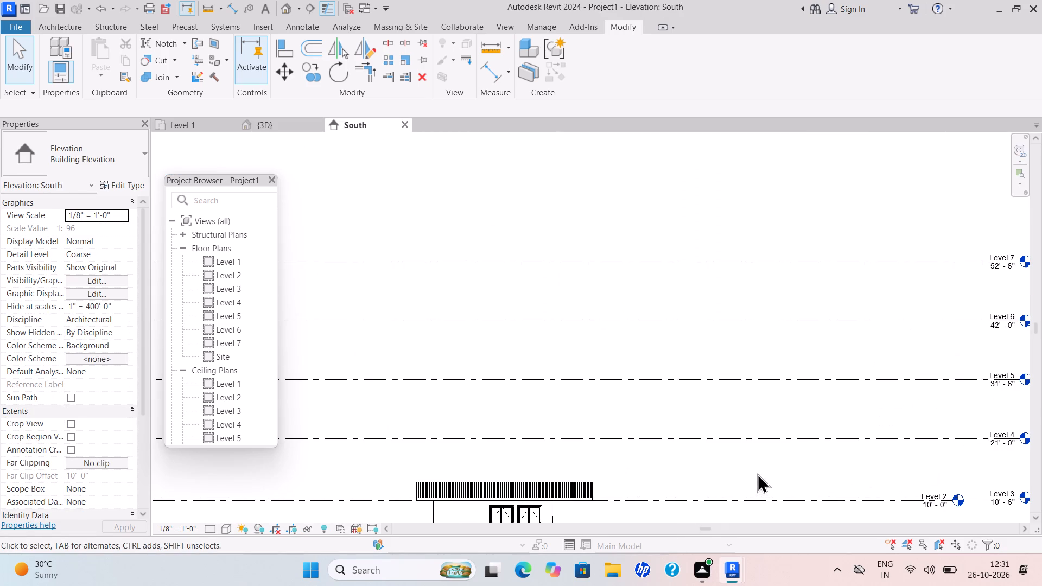
pyautogui.scroll(-1, 624, 460)
pyautogui.moveTo(623, 458); pyautogui.dragTo(645, 379, button='middle')
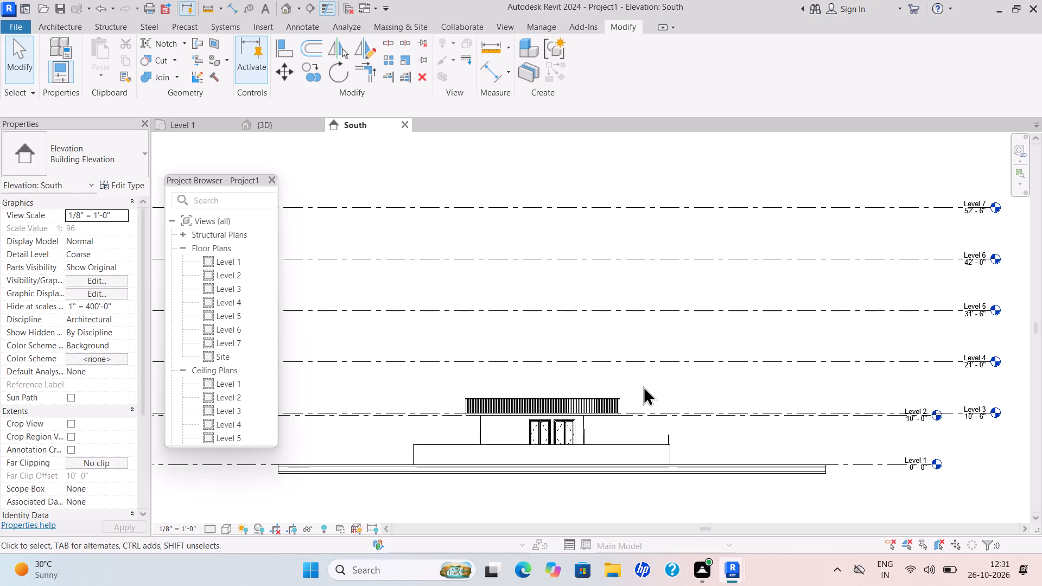
pyautogui.press('Escape')
pyautogui.press('Escape')
pyautogui.moveTo(457, 375); pyautogui.dragTo(632, 491)
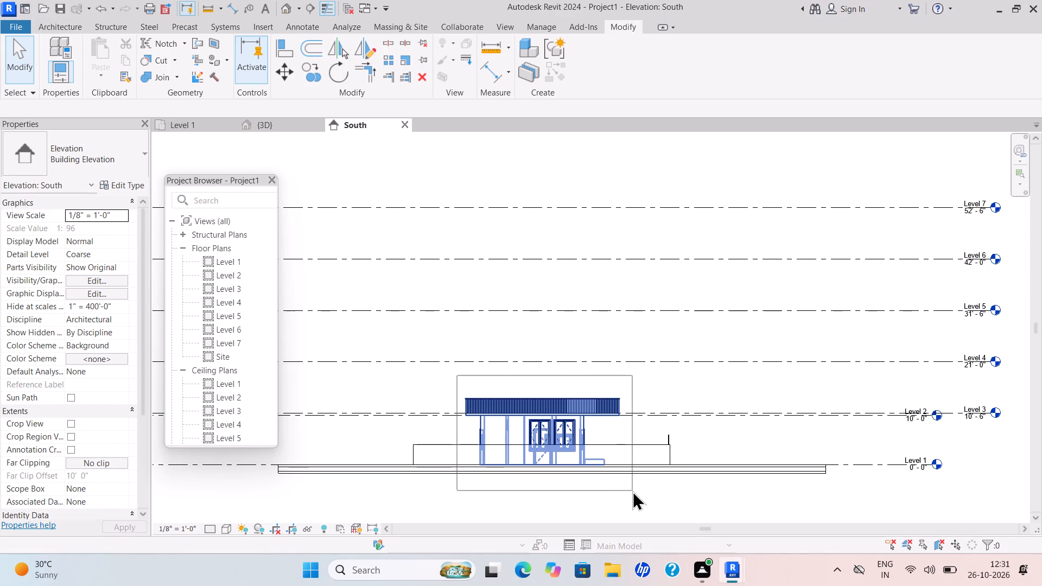
pyautogui.moveTo(632, 491); pyautogui.dragTo(622, 487)
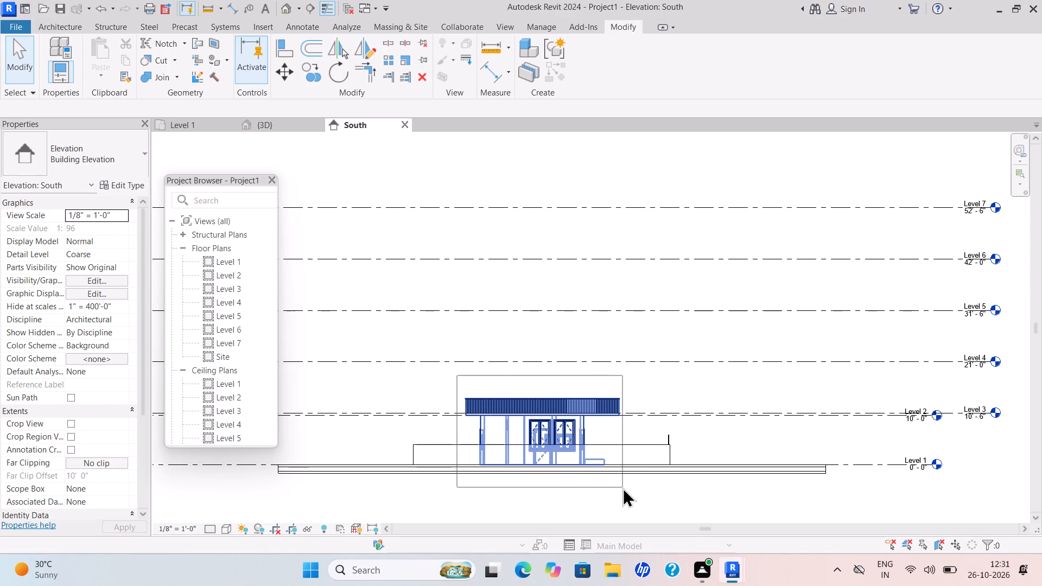
pyautogui.moveTo(622, 487); pyautogui.dragTo(622, 486)
pyautogui.click(130, 63)
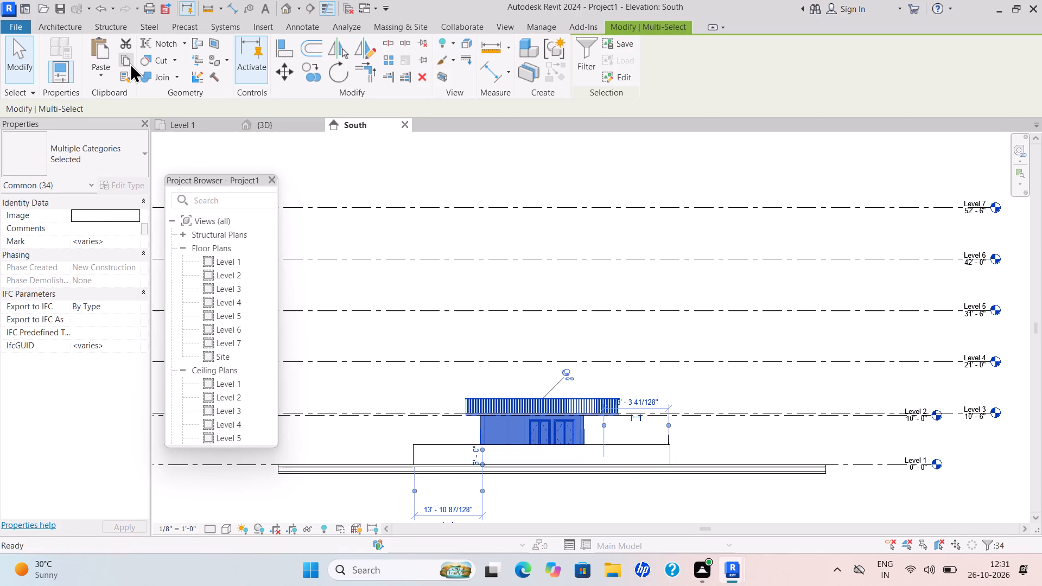
# Paste the copied storey aligned to the selected levels, Level 3 through Level 7.
pyautogui.click(104, 79)
pyautogui.click(126, 123)
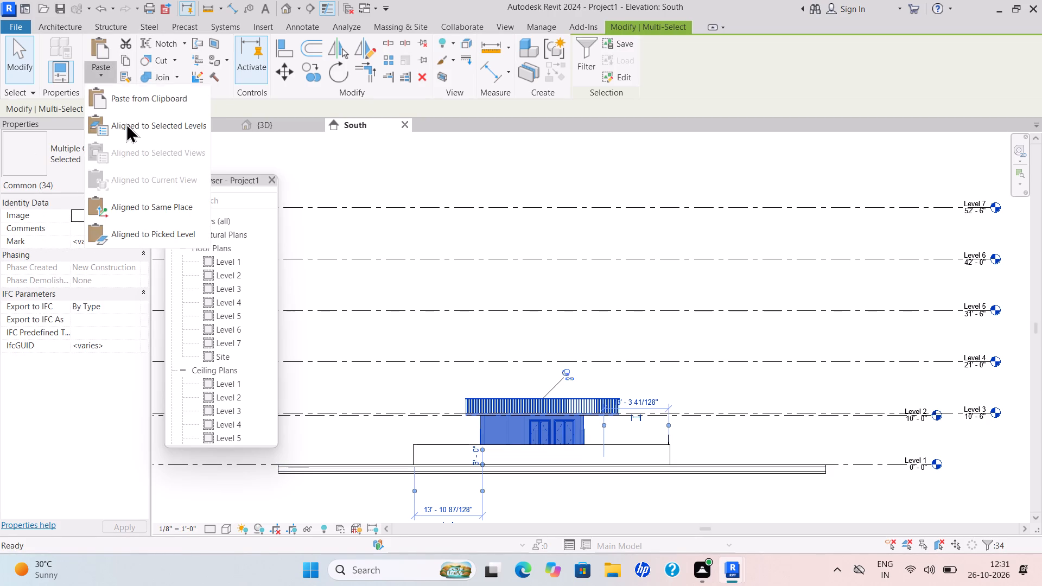
pyautogui.moveTo(283, 196); pyautogui.dragTo(290, 250)
pyautogui.click(343, 368)
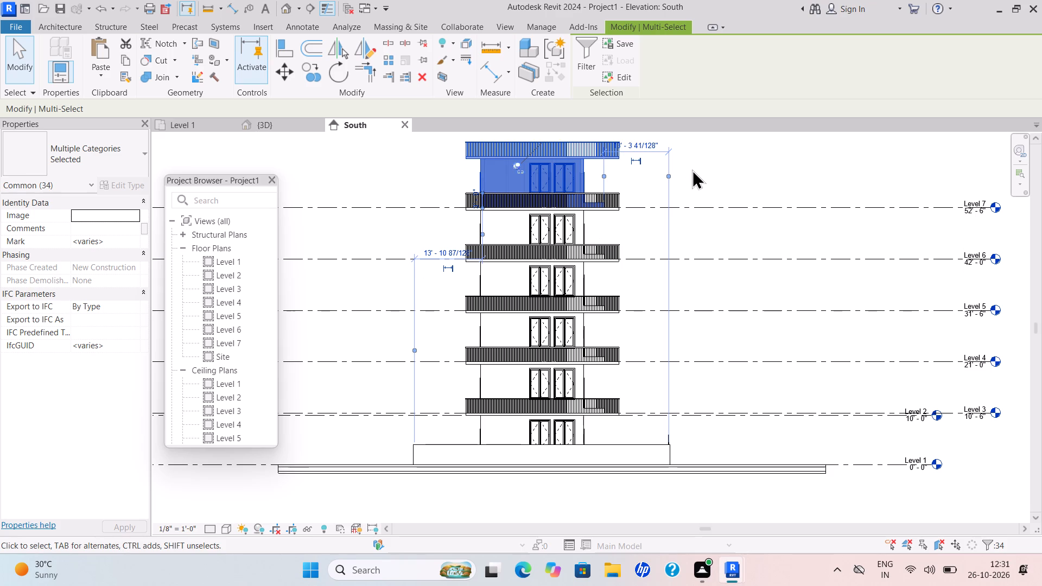
pyautogui.press('Escape')
pyautogui.press('Escape')
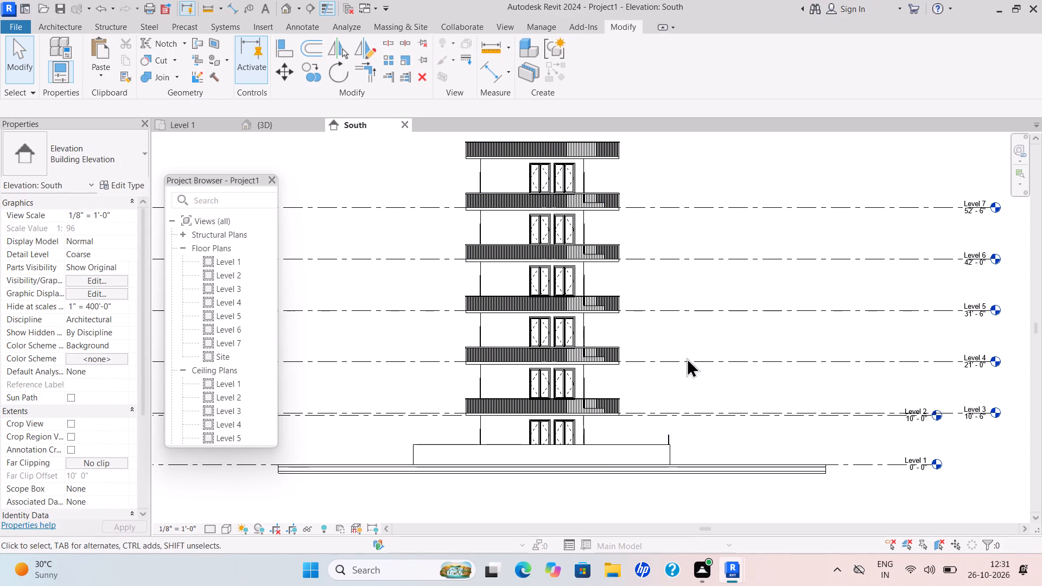
pyautogui.press('Escape')
pyautogui.press('Escape')
pyautogui.press('Escape')
# Examine the stacked storeys in the 3D view from the front and from above, including the balconies, railings and planters.
pyautogui.click(274, 123)
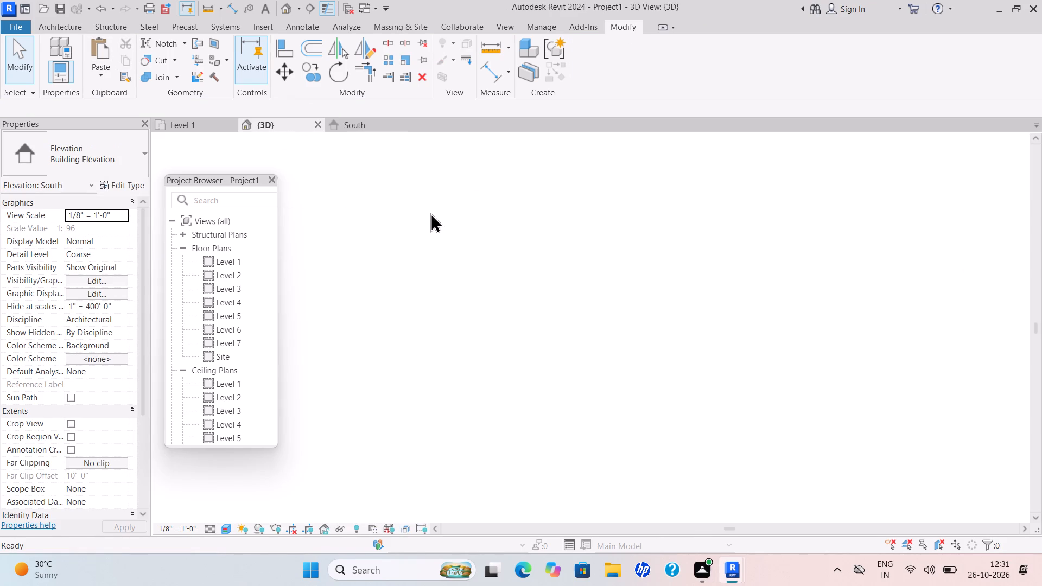
pyautogui.scroll(-5, 433, 222)
pyautogui.scroll(-5, 950, 462)
pyautogui.scroll(2, 779, 366)
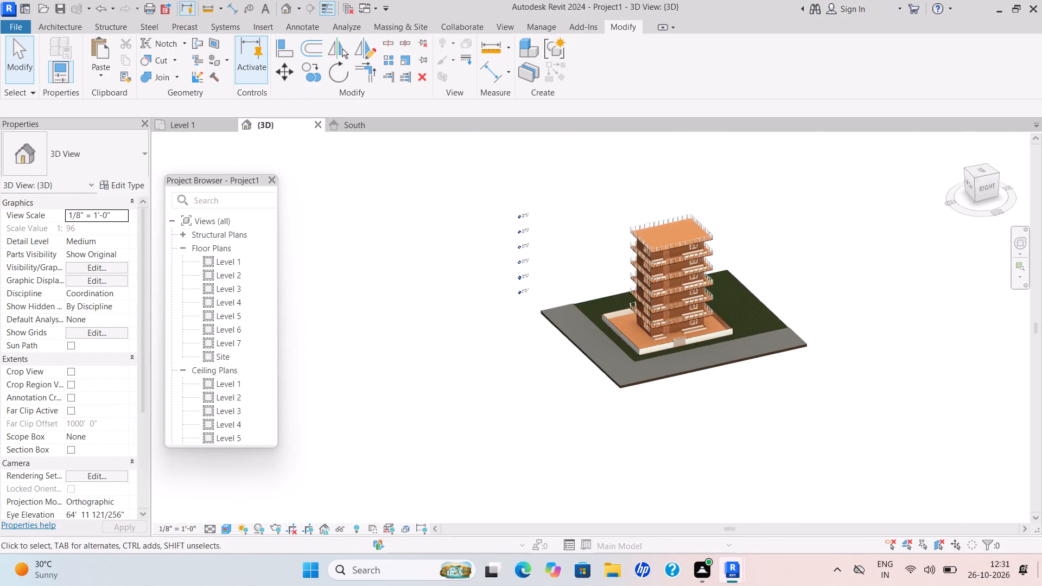
pyautogui.scroll(-4, 766, 254)
pyautogui.scroll(1, 741, 312)
pyautogui.scroll(-1, 741, 312)
pyautogui.scroll(3, 741, 312)
pyautogui.scroll(-1, 727, 310)
pyautogui.scroll(1, 727, 310)
pyautogui.scroll(-1, 727, 310)
pyautogui.scroll(3, 727, 310)
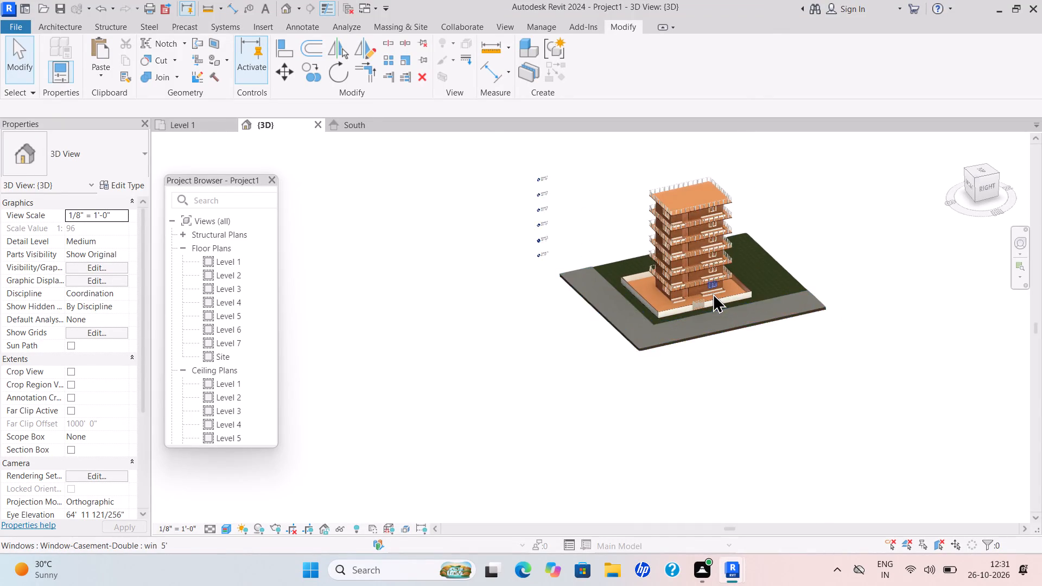
pyautogui.scroll(1, 713, 293)
pyautogui.scroll(-2, 713, 293)
pyautogui.scroll(14, 713, 293)
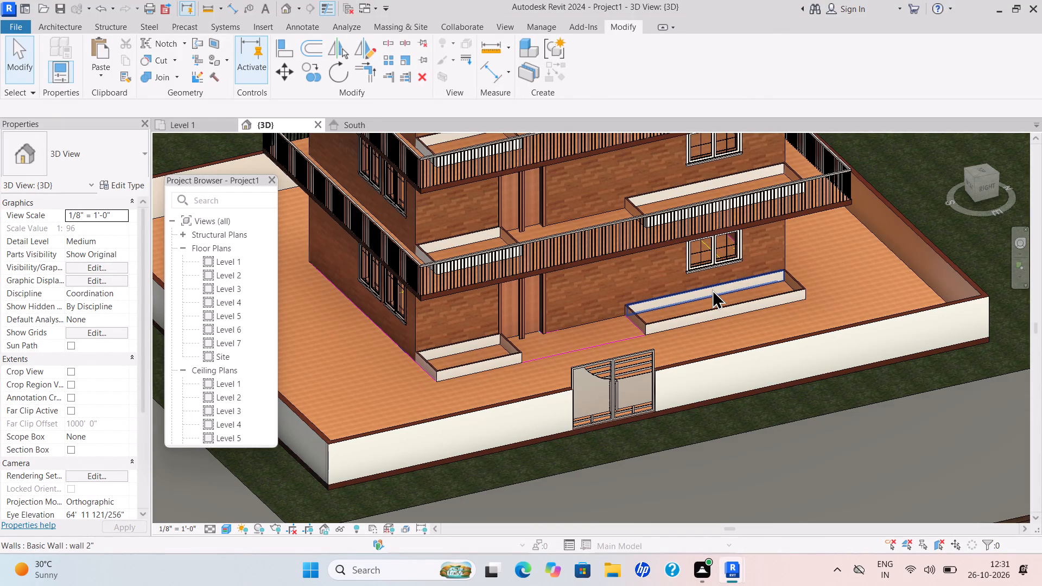
pyautogui.keyDown('shift'); pyautogui.moveTo(712, 290); pyautogui.dragTo(662, 277, button='middle'); pyautogui.keyUp('shift')
pyautogui.scroll(1, 662, 277)
pyautogui.scroll(-7, 662, 277)
pyautogui.moveTo(662, 277); pyautogui.dragTo(643, 358, button='middle')
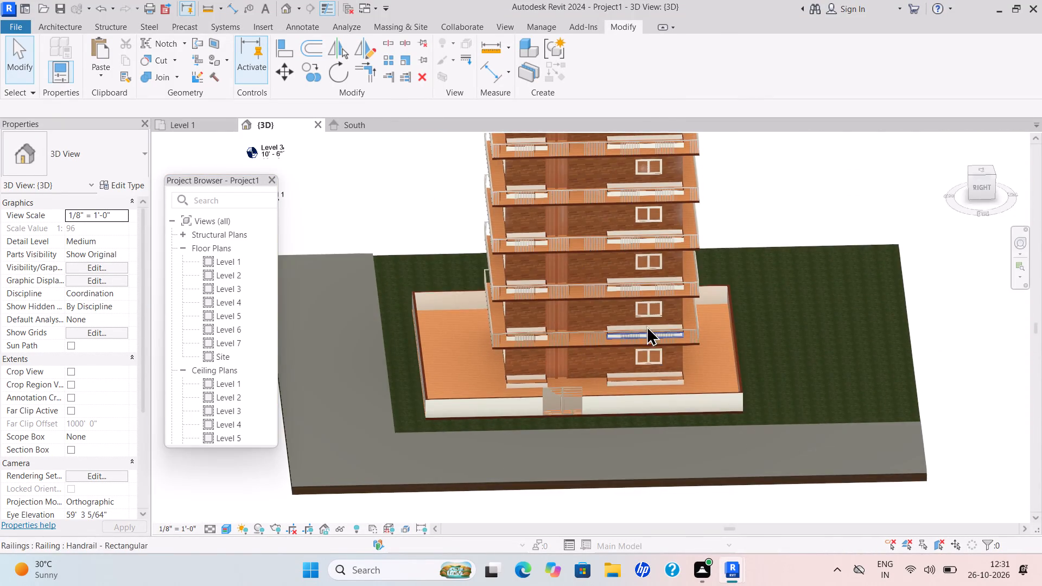
pyautogui.moveTo(646, 326); pyautogui.dragTo(644, 230, button='middle')
pyautogui.moveTo(648, 249); pyautogui.dragTo(639, 336, button='middle')
pyautogui.scroll(-4, 639, 332)
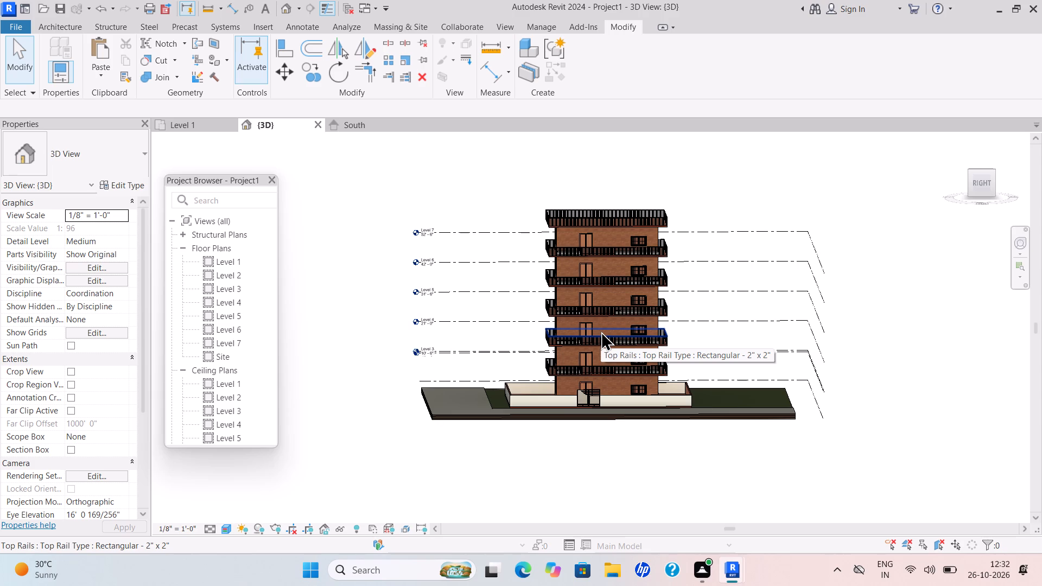
pyautogui.scroll(1, 601, 331)
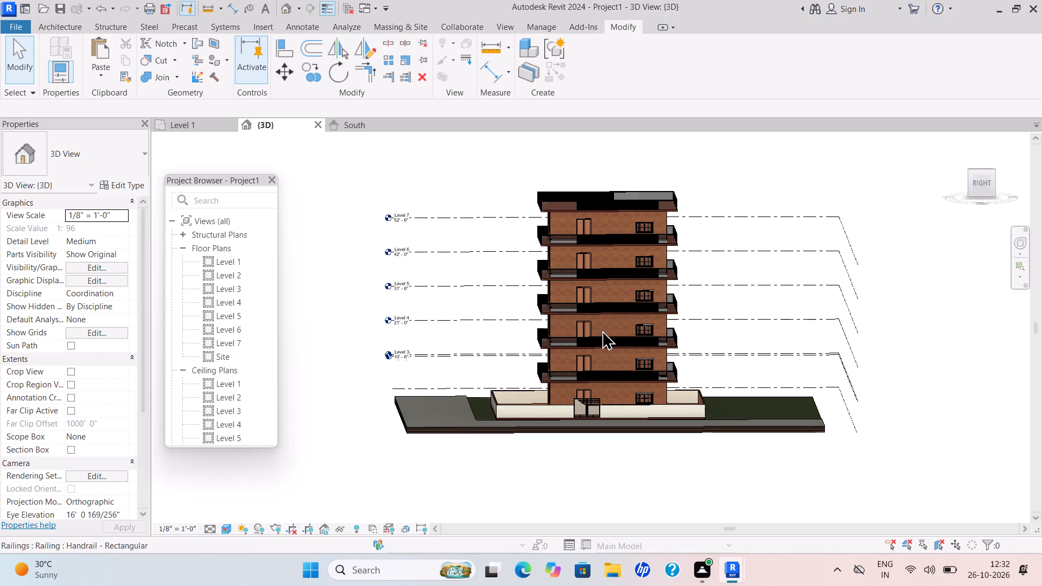
pyautogui.scroll(4, 579, 297)
pyautogui.scroll(-1, 714, 315)
pyautogui.scroll(4, 714, 315)
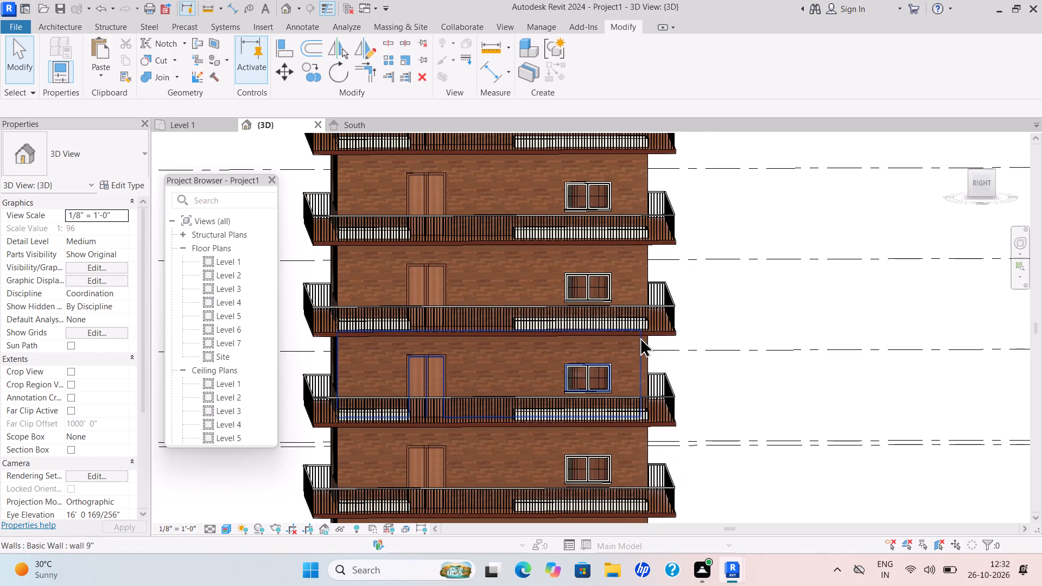
pyautogui.keyDown('shift'); pyautogui.moveTo(639, 346); pyautogui.dragTo(625, 407, button='middle'); pyautogui.keyUp('shift')
pyautogui.keyDown('shift'); pyautogui.scroll(-2, 626, 404); pyautogui.keyUp('shift')
pyautogui.scroll(1, 612, 399)
pyautogui.moveTo(612, 399); pyautogui.dragTo(707, 249, button='middle')
pyautogui.scroll(-2, 679, 283)
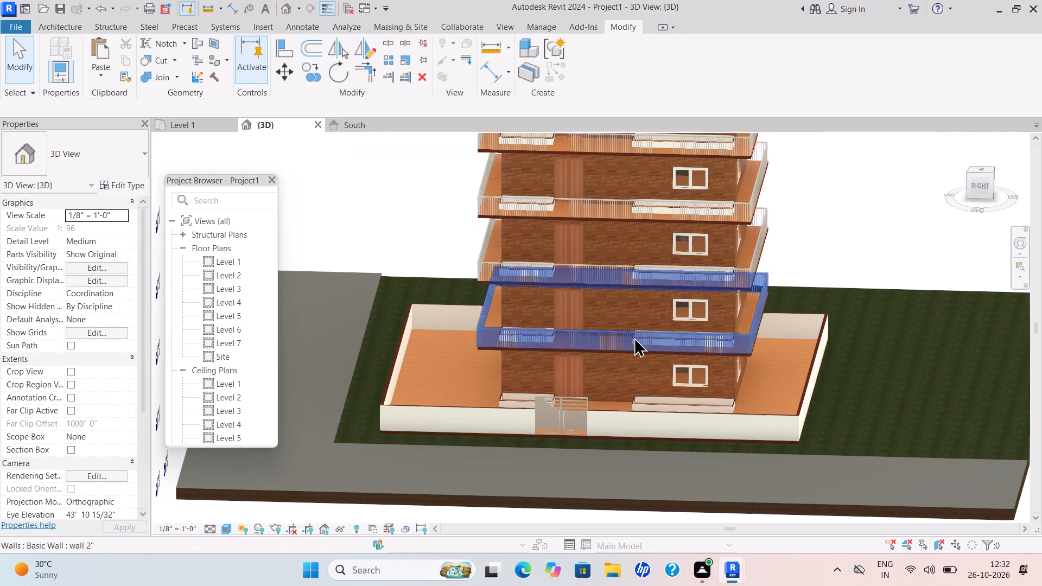
pyautogui.moveTo(632, 342); pyautogui.dragTo(613, 390, button='middle')
pyautogui.keyDown('shift'); pyautogui.middleClick(613, 390); pyautogui.keyUp('shift')
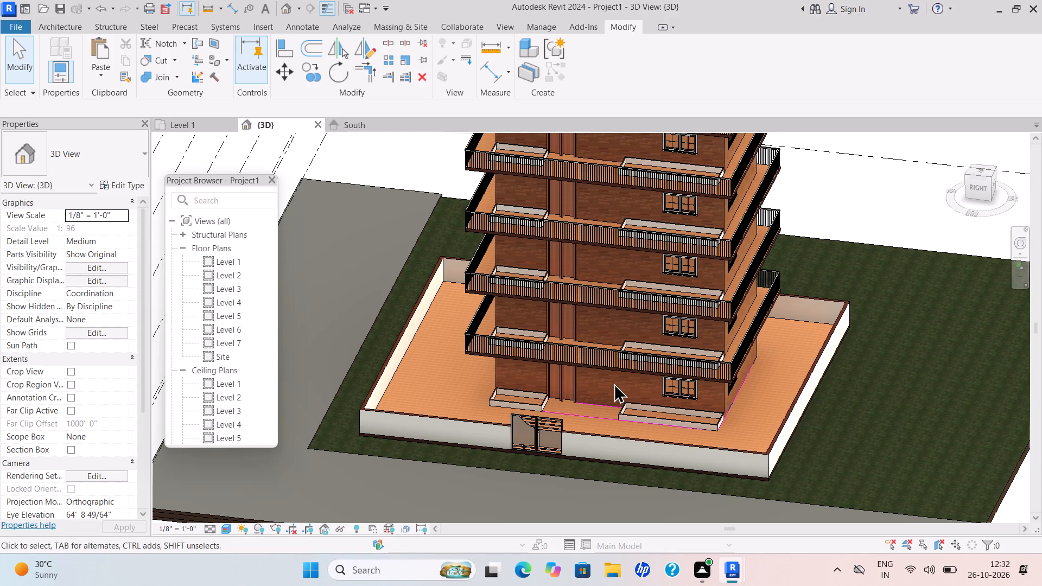
# Delete the back wall and both end walls of the small planter on the Level 3 balcony.
pyautogui.scroll(1, 566, 400)
pyautogui.keyDown('shift'); pyautogui.moveTo(565, 408); pyautogui.dragTo(554, 437, button='middle'); pyautogui.keyUp('shift')
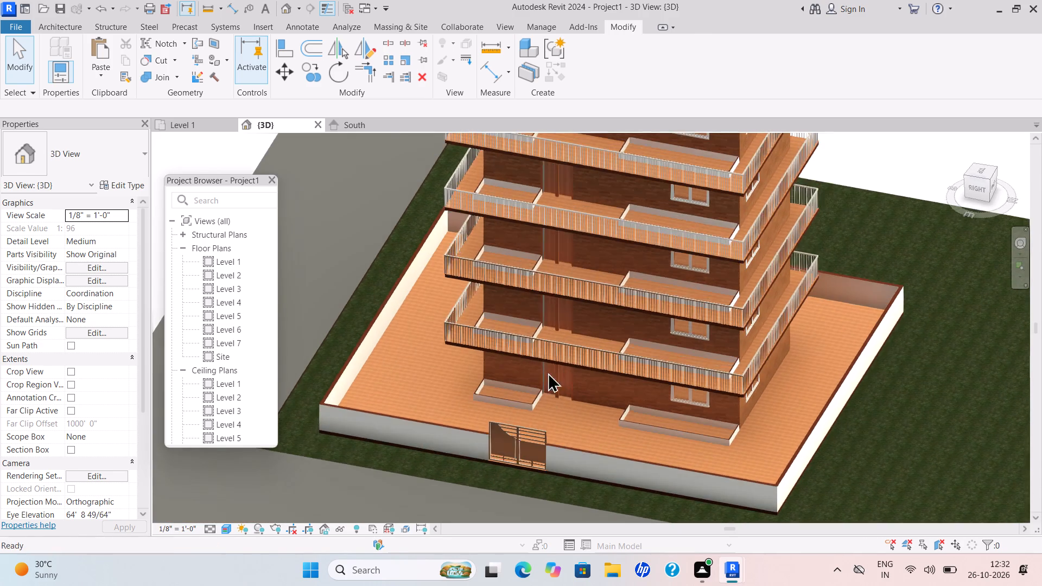
pyautogui.scroll(4, 535, 331)
pyautogui.scroll(-1, 535, 331)
pyautogui.scroll(4, 535, 331)
pyautogui.scroll(-1, 538, 329)
pyautogui.scroll(1, 538, 329)
pyautogui.click(538, 329)
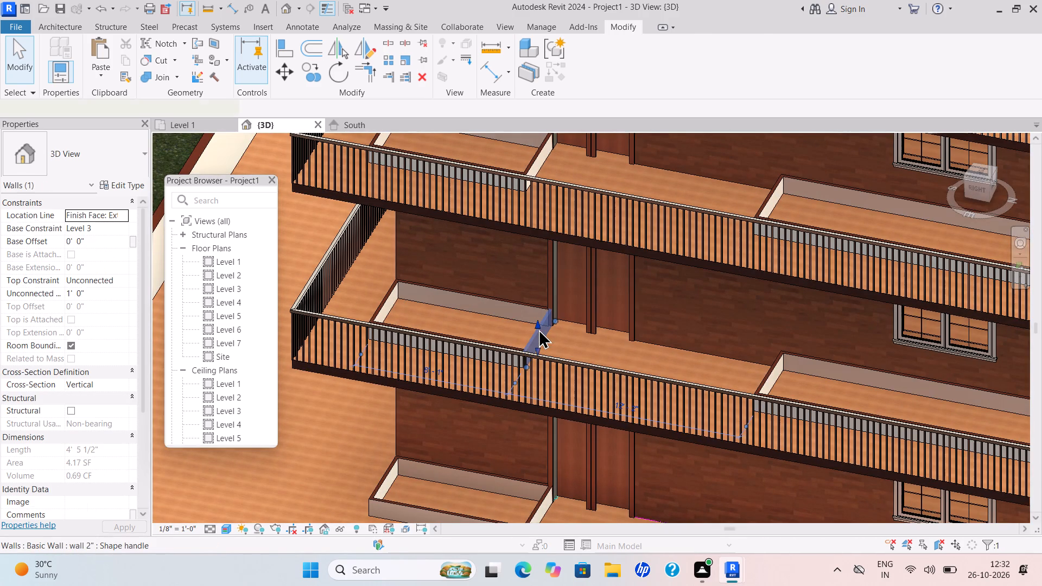
pyautogui.keyDown('ctrl'); pyautogui.click(532, 310); pyautogui.keyUp('ctrl')
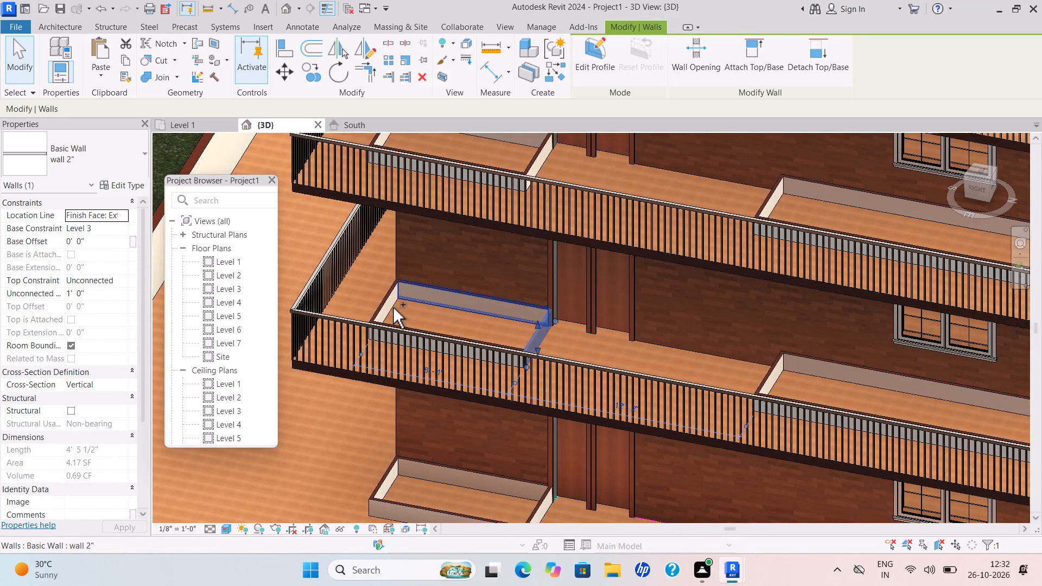
pyautogui.keyDown('ctrl'); pyautogui.click(380, 302); pyautogui.keyUp('ctrl')
pyautogui.keyDown('ctrl'); pyautogui.moveTo(558, 387); pyautogui.dragTo(537, 426, button='middle'); pyautogui.keyUp('ctrl')
pyautogui.press('Delete')
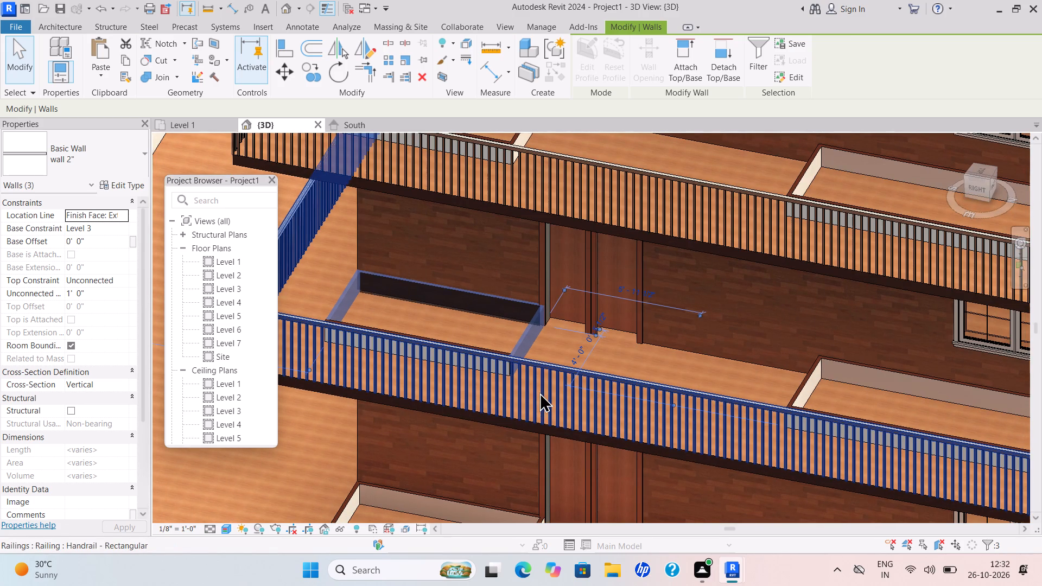
# Delete the small planter's remaining front wall and all four walls of the large planter on the Level 3 balcony.
pyautogui.scroll(-1, 566, 372)
pyautogui.scroll(-1, 719, 384)
pyautogui.keyDown('ctrl'); pyautogui.moveTo(717, 396); pyautogui.dragTo(612, 453, button='middle'); pyautogui.keyUp('ctrl')
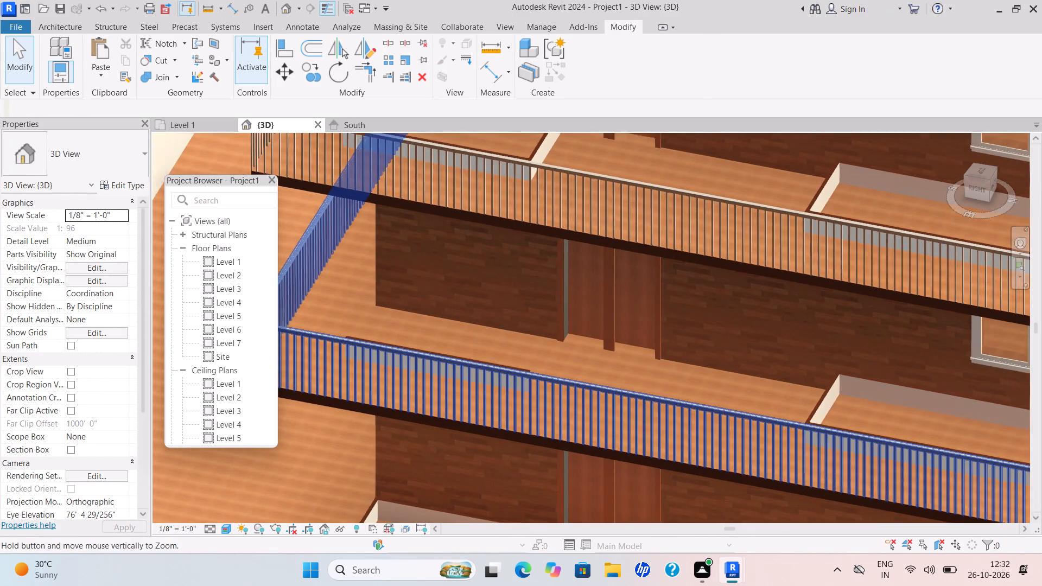
pyautogui.keyDown('shift'); pyautogui.moveTo(669, 435); pyautogui.dragTo(638, 488, button='middle'); pyautogui.keyUp('shift')
pyautogui.keyDown('shift'); pyautogui.scroll(-1, 643, 495); pyautogui.keyUp('shift')
pyautogui.scroll(5, 525, 332)
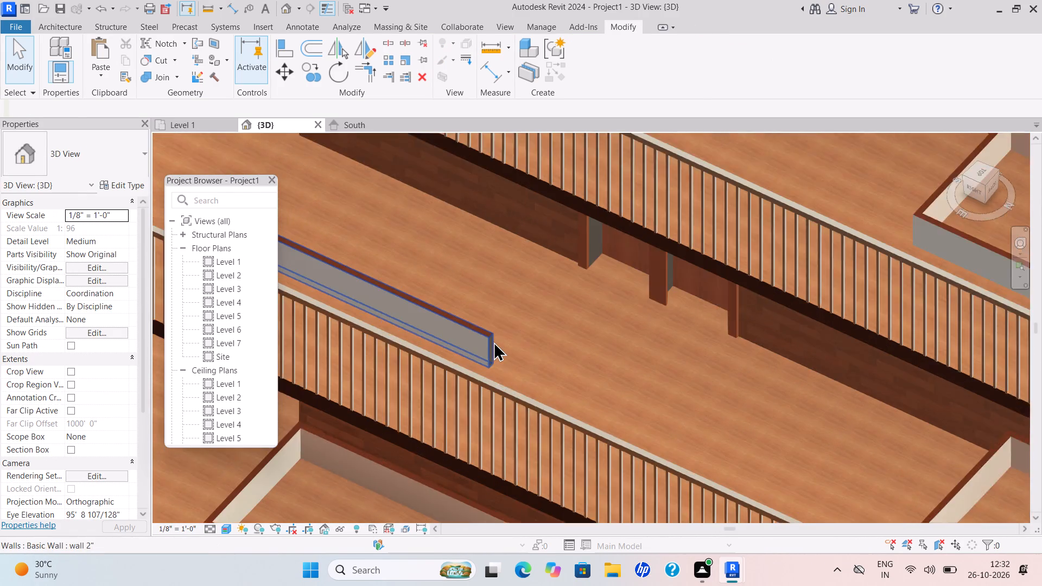
pyautogui.click(491, 341)
pyautogui.scroll(1, 529, 340)
pyautogui.scroll(-1, 529, 340)
pyautogui.scroll(1, 529, 340)
pyautogui.moveTo(529, 340); pyautogui.dragTo(375, 201, button='middle')
pyautogui.scroll(-2, 500, 314)
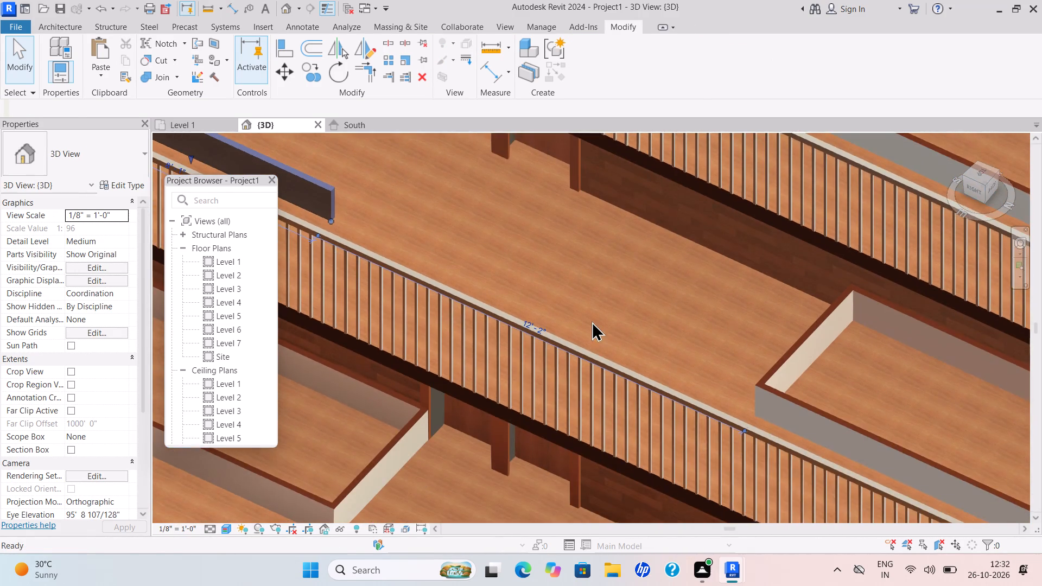
pyautogui.scroll(-4, 592, 322)
pyautogui.moveTo(580, 319); pyautogui.dragTo(472, 293, button='middle')
pyautogui.scroll(1, 472, 293)
pyautogui.keyDown('ctrl'); pyautogui.click(619, 308); pyautogui.keyUp('ctrl')
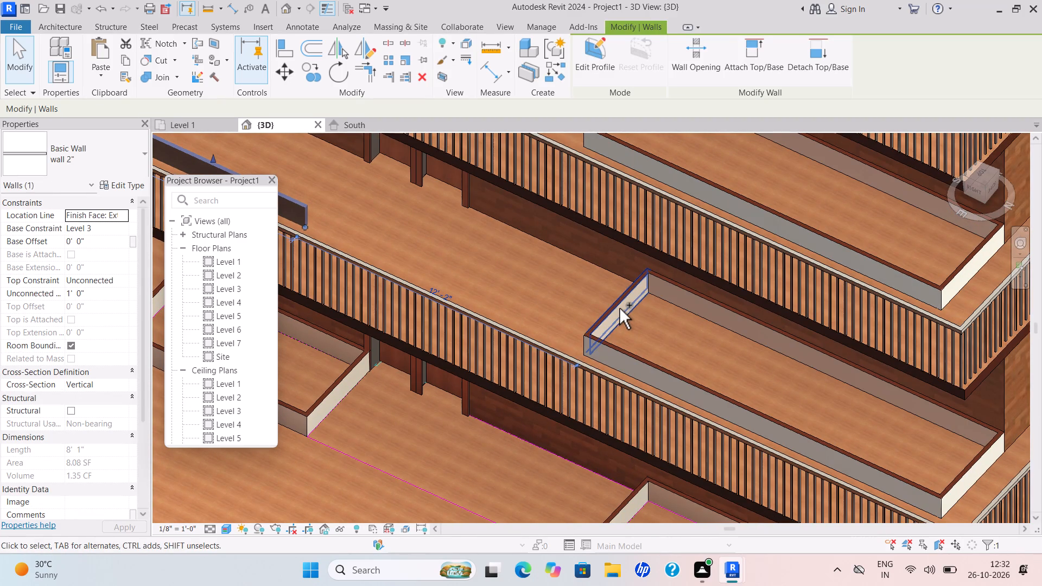
pyautogui.keyDown('ctrl'); pyautogui.click(676, 289); pyautogui.keyUp('ctrl')
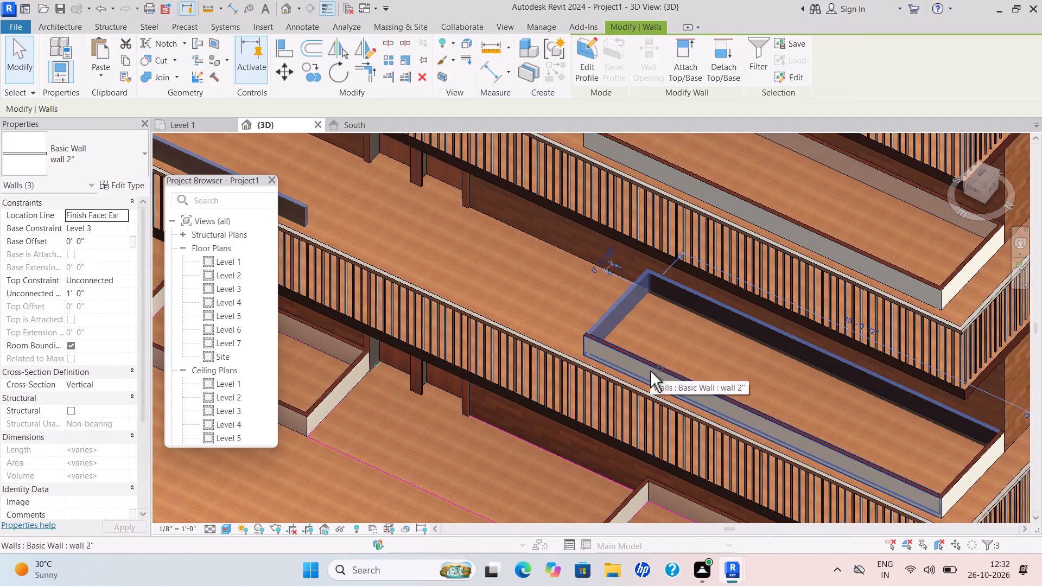
pyautogui.keyDown('ctrl'); pyautogui.click(650, 371); pyautogui.keyUp('ctrl')
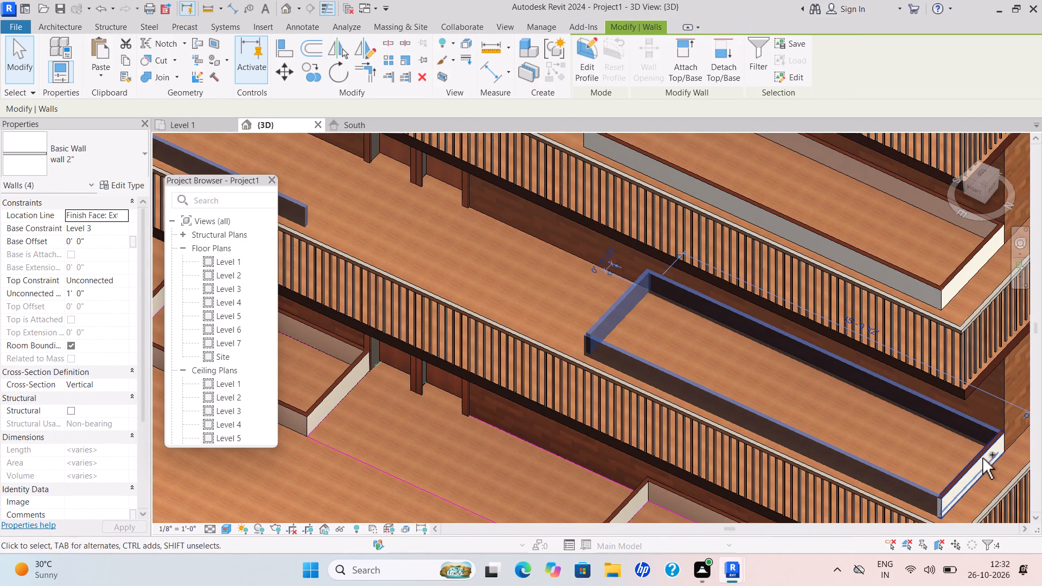
pyautogui.keyDown('ctrl'); pyautogui.click(982, 455); pyautogui.keyUp('ctrl')
pyautogui.press('Delete')
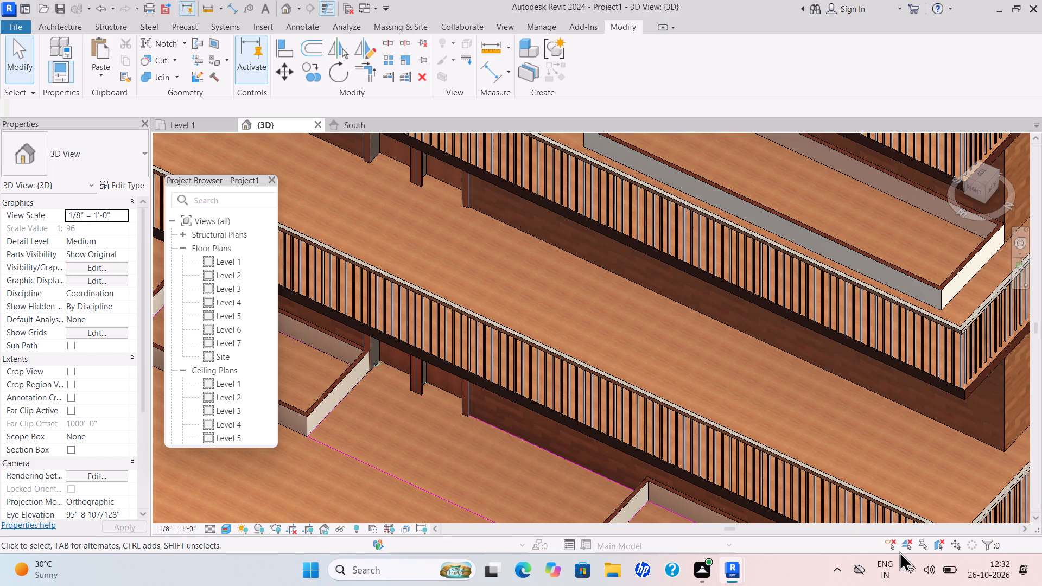
# Delete all four walls of the large planter on the Level 4 balcony.
pyautogui.scroll(-5, 452, 259)
pyautogui.scroll(1, 618, 295)
pyautogui.scroll(-1, 618, 295)
pyautogui.scroll(1, 618, 295)
pyautogui.scroll(-1, 621, 300)
pyautogui.moveTo(621, 303); pyautogui.dragTo(598, 342, button='middle')
pyautogui.moveTo(637, 262); pyautogui.dragTo(632, 340, button='middle')
pyautogui.scroll(4, 632, 341)
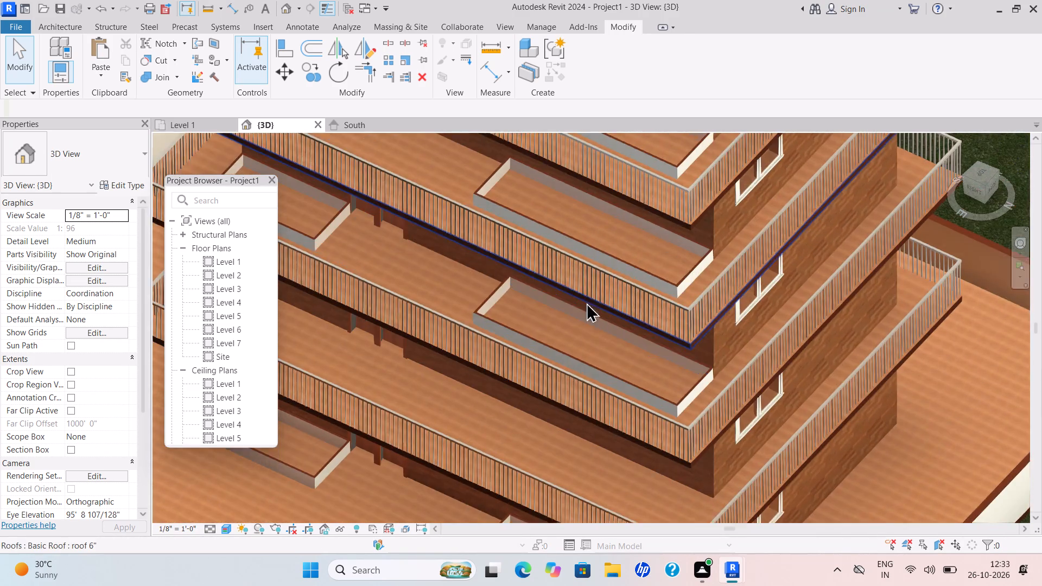
pyautogui.scroll(4, 586, 302)
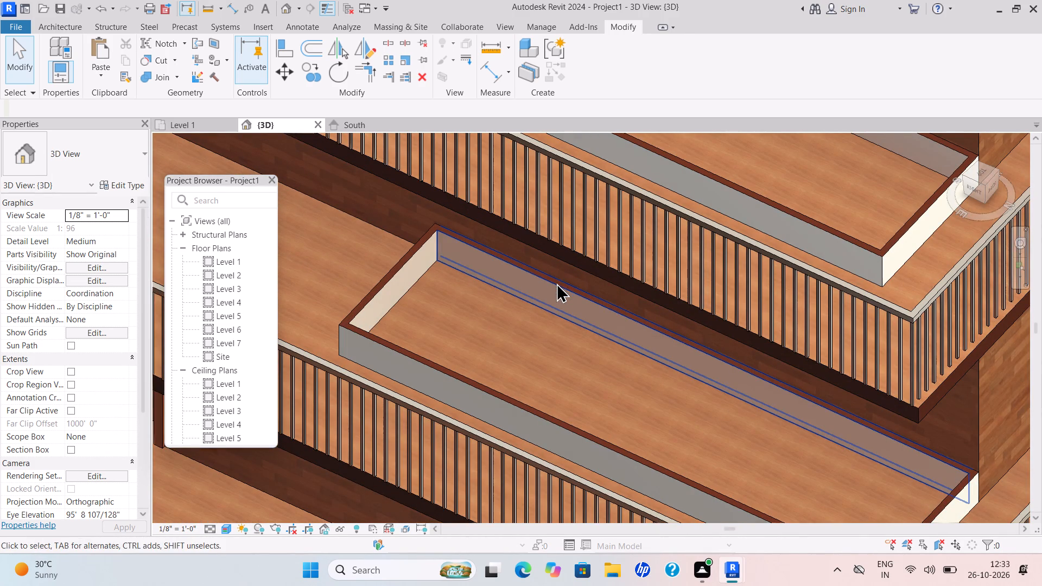
pyautogui.click(556, 283)
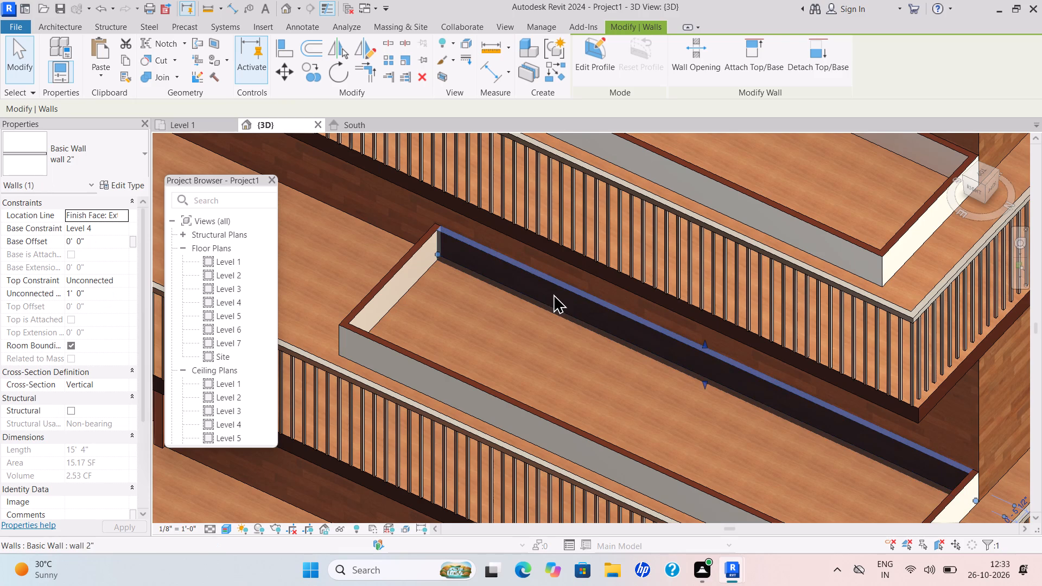
pyautogui.keyDown('ctrl'); pyautogui.click(405, 260); pyautogui.keyUp('ctrl')
pyautogui.keyDown('ctrl'); pyautogui.click(411, 359); pyautogui.keyUp('ctrl')
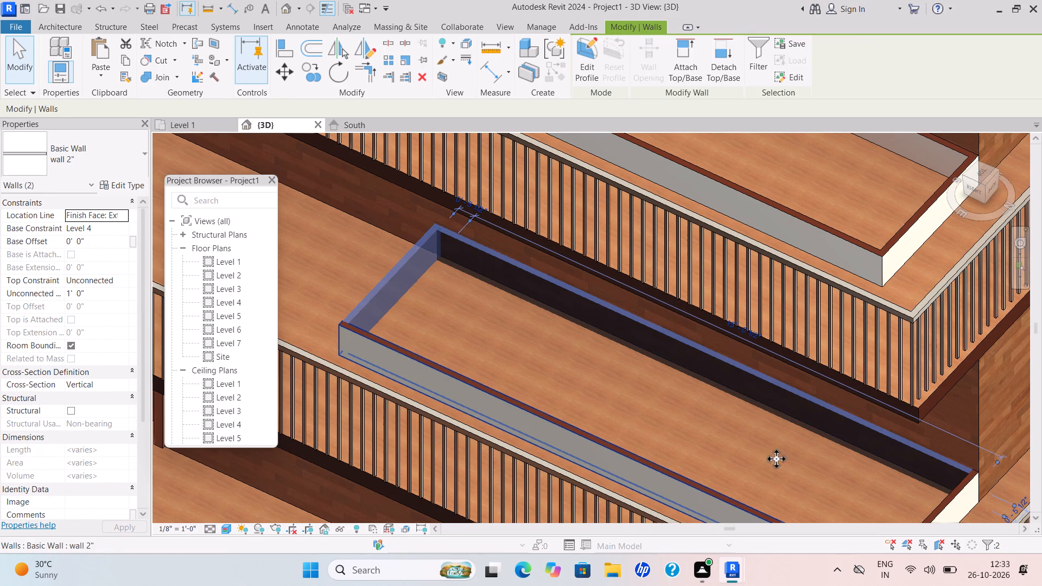
pyautogui.keyDown('ctrl'); pyautogui.click(971, 504); pyautogui.keyUp('ctrl')
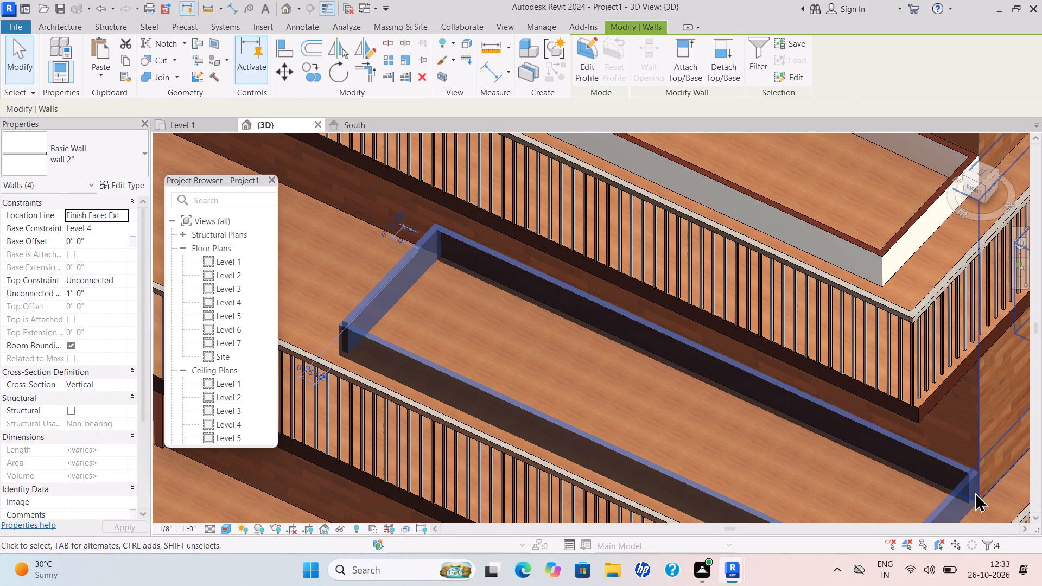
pyautogui.press('Delete')
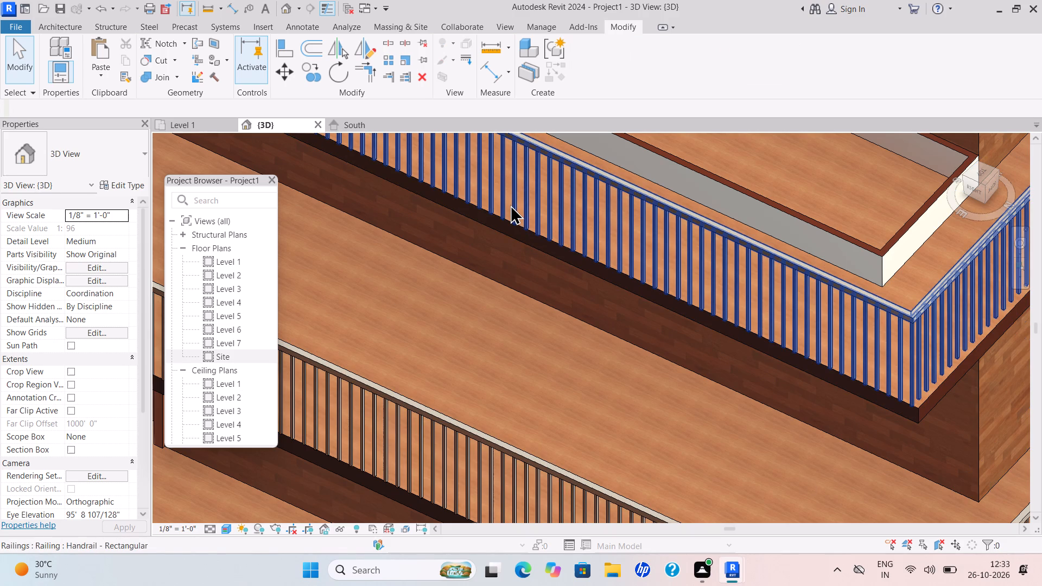
# Delete all four walls of the small planter on the Level 4 balcony.
pyautogui.scroll(-2, 543, 316)
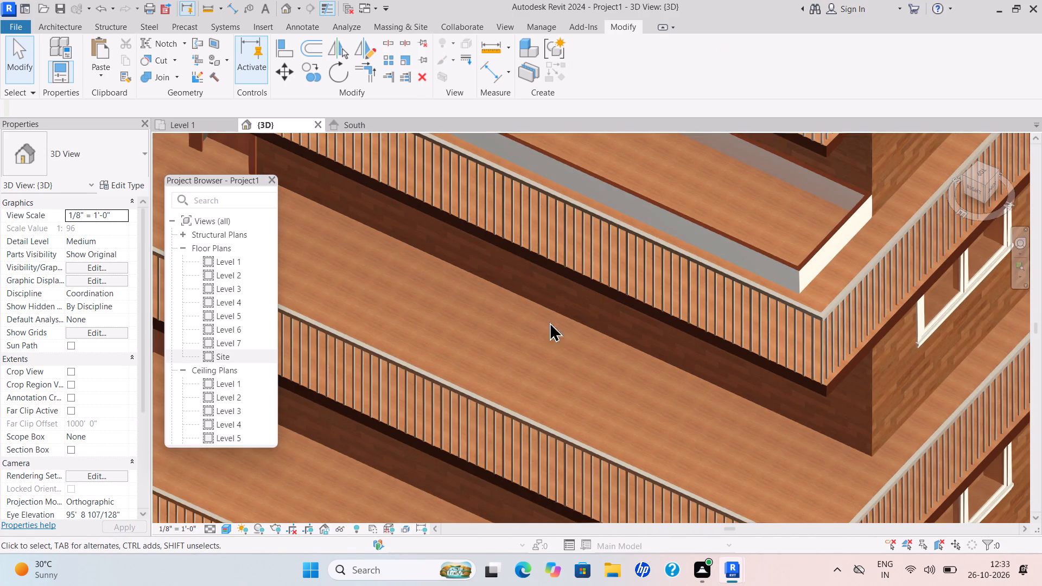
pyautogui.scroll(-3, 565, 334)
pyautogui.moveTo(573, 346); pyautogui.dragTo(647, 349, button='middle')
pyautogui.scroll(-2, 590, 301)
pyautogui.moveTo(588, 309); pyautogui.dragTo(698, 357, button='middle')
pyautogui.scroll(8, 478, 274)
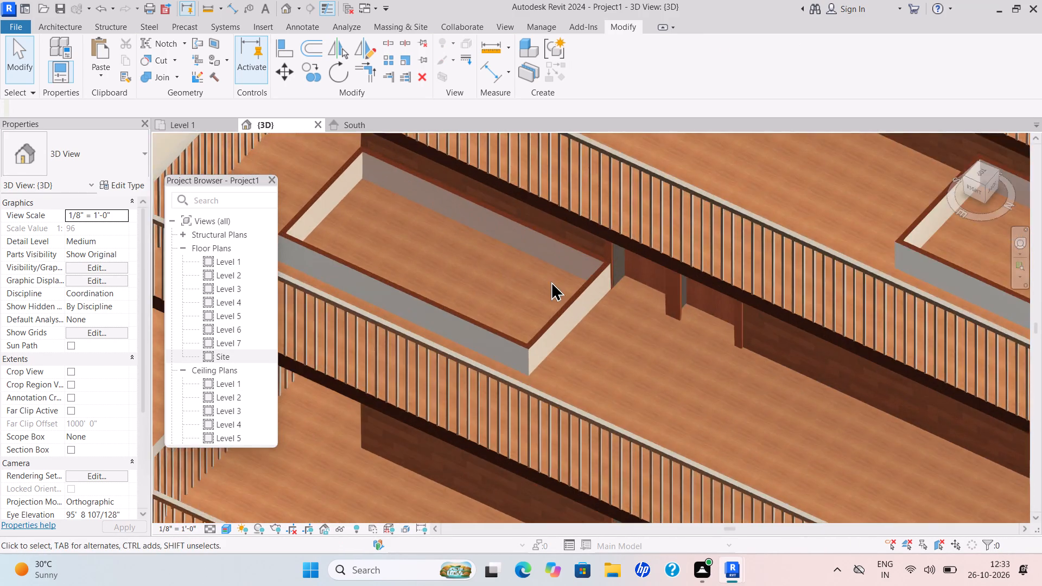
pyautogui.scroll(1, 551, 281)
pyautogui.click(606, 246)
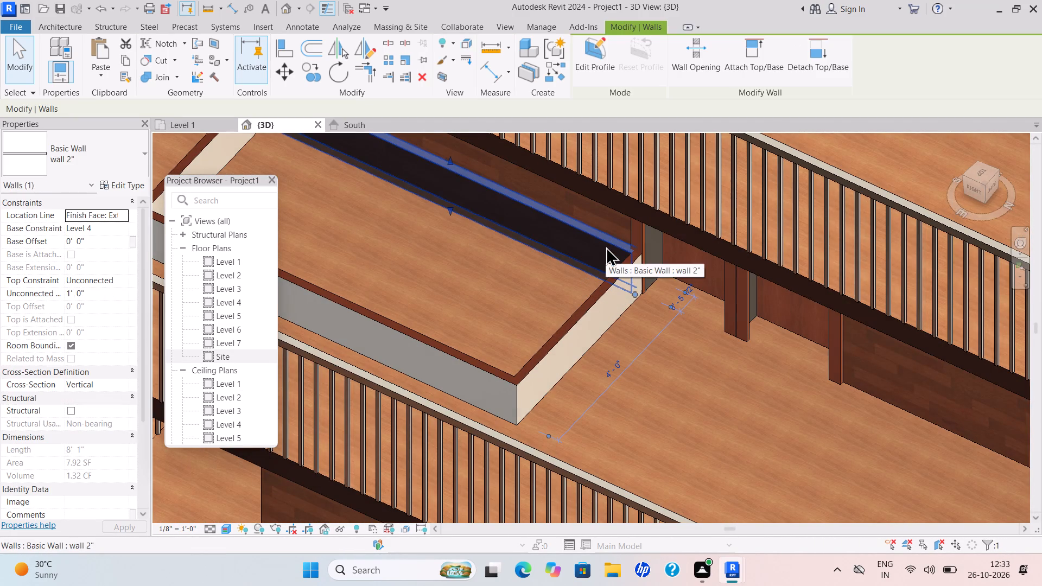
pyautogui.keyDown('shift'); pyautogui.click(599, 289); pyautogui.keyUp('shift')
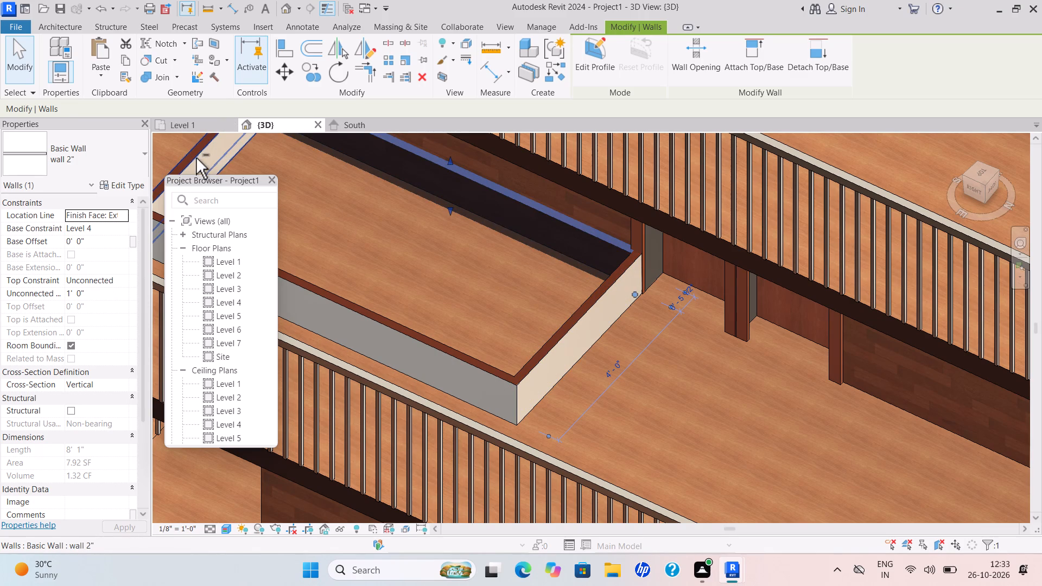
pyautogui.keyDown('shift'); pyautogui.click(196, 158); pyautogui.keyUp('shift')
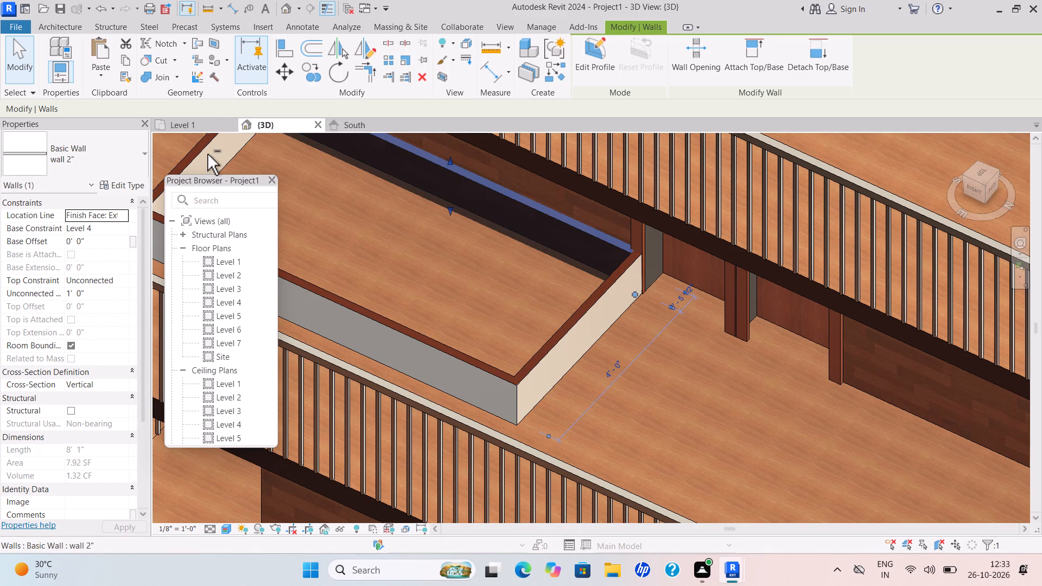
pyautogui.keyDown('shift'); pyautogui.click(206, 154); pyautogui.keyUp('shift')
pyautogui.scroll(-2, 527, 308)
pyautogui.scroll(1, 528, 311)
pyautogui.scroll(-3, 540, 311)
pyautogui.moveTo(614, 325); pyautogui.dragTo(670, 340, button='middle')
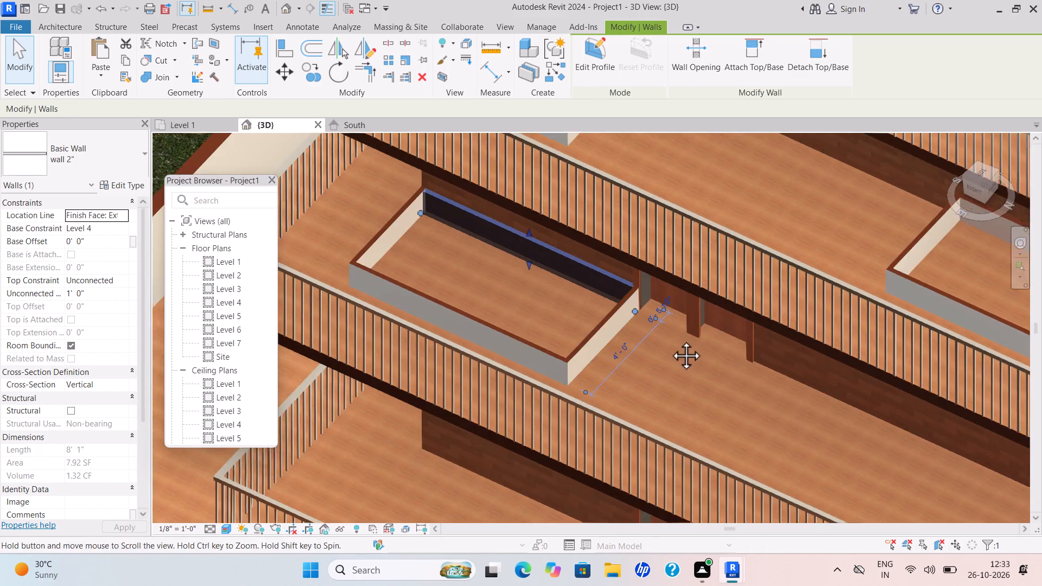
pyautogui.scroll(1, 668, 330)
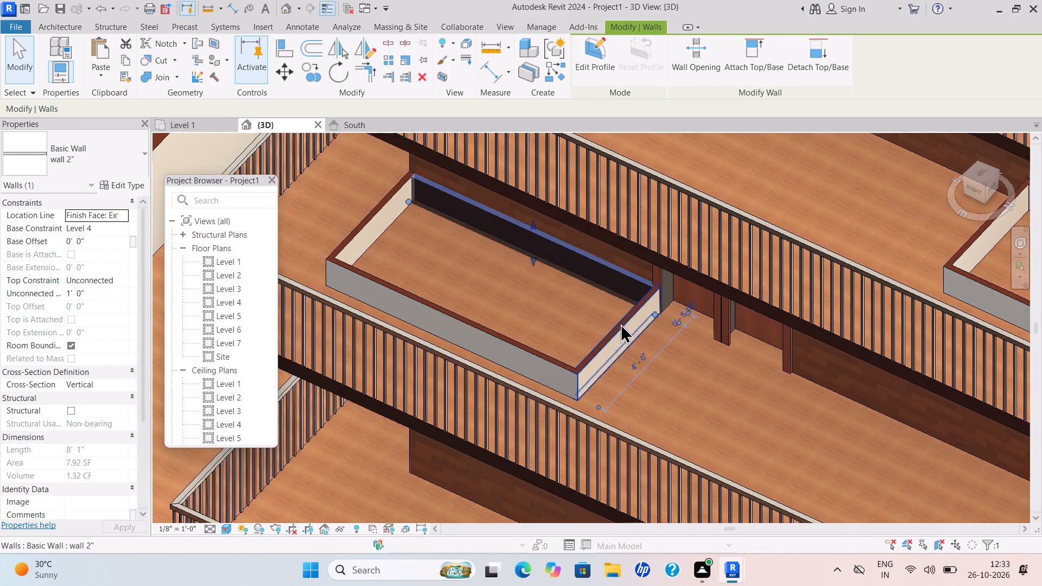
pyautogui.keyDown('ctrl'); pyautogui.click(620, 323); pyautogui.keyUp('ctrl')
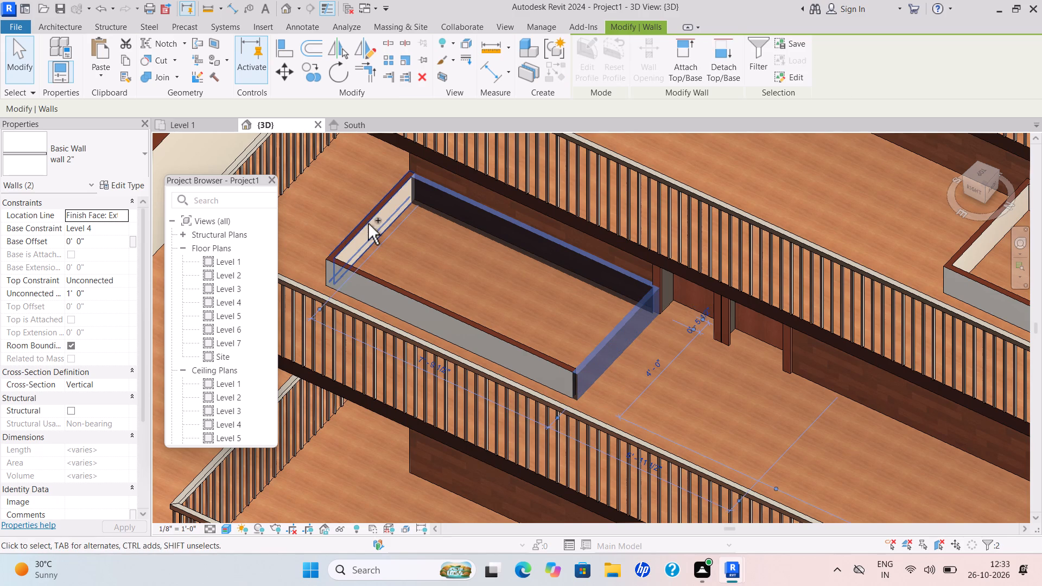
pyautogui.keyDown('ctrl'); pyautogui.click(368, 224); pyautogui.keyUp('ctrl')
pyautogui.keyDown('ctrl'); pyautogui.click(426, 311); pyautogui.keyUp('ctrl')
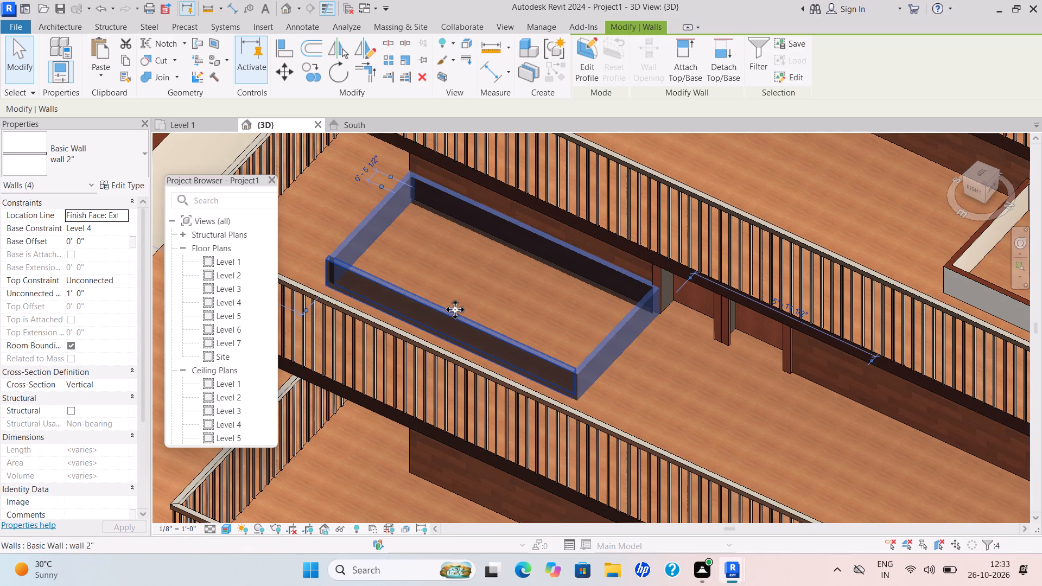
pyautogui.press('Delete')
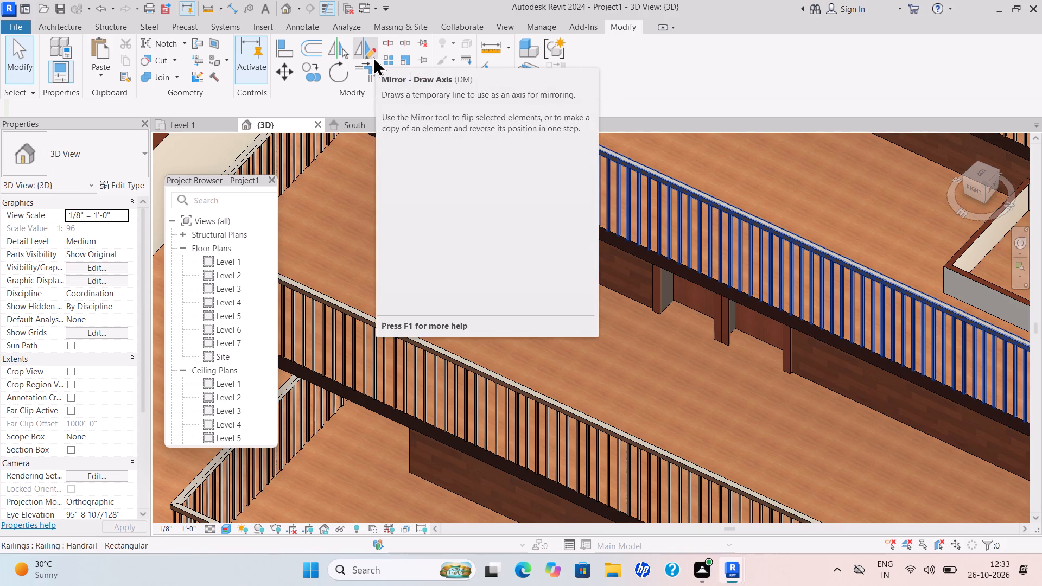
# Delete all eight walls of the large and small planters on the Level 5 balcony together.
pyautogui.scroll(-6, 682, 265)
pyautogui.moveTo(664, 298); pyautogui.dragTo(415, 402, button='middle')
pyautogui.scroll(-2, 456, 389)
pyautogui.scroll(1, 423, 392)
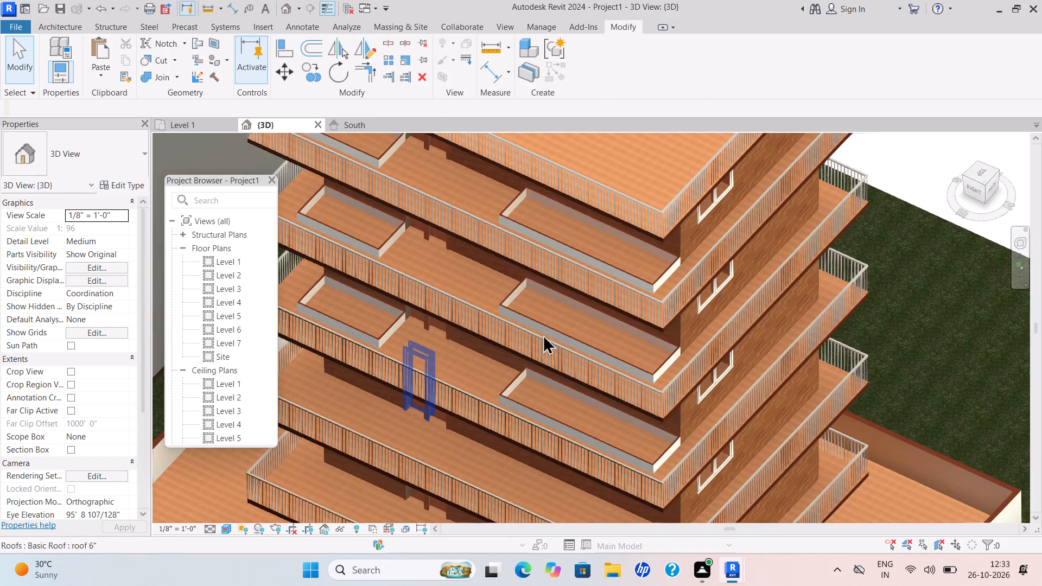
pyautogui.scroll(4, 595, 333)
pyautogui.scroll(3, 520, 403)
pyautogui.scroll(-4, 520, 403)
pyautogui.moveTo(520, 398); pyautogui.dragTo(598, 328, button='middle')
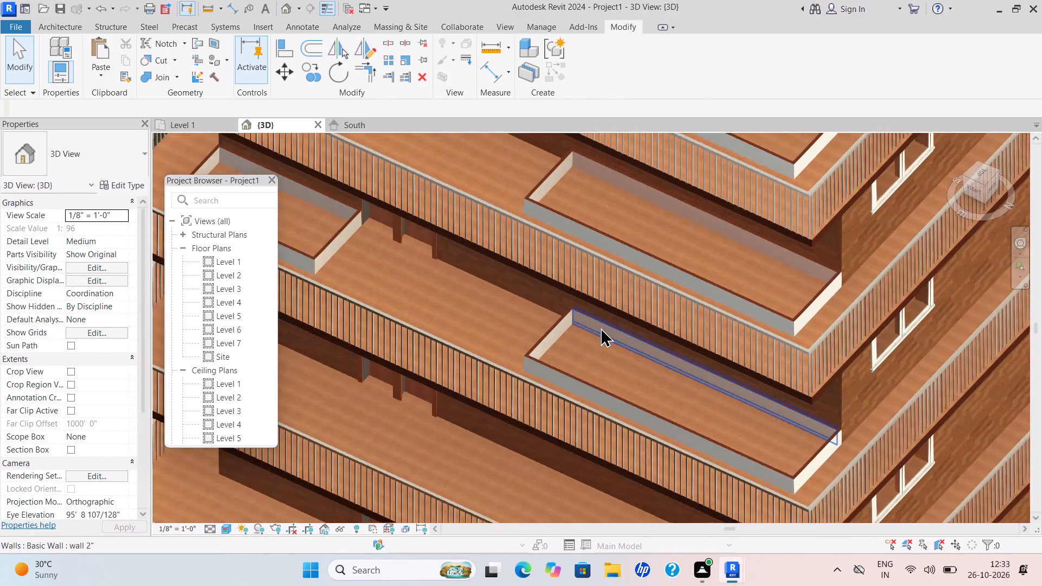
pyautogui.scroll(-2, 600, 327)
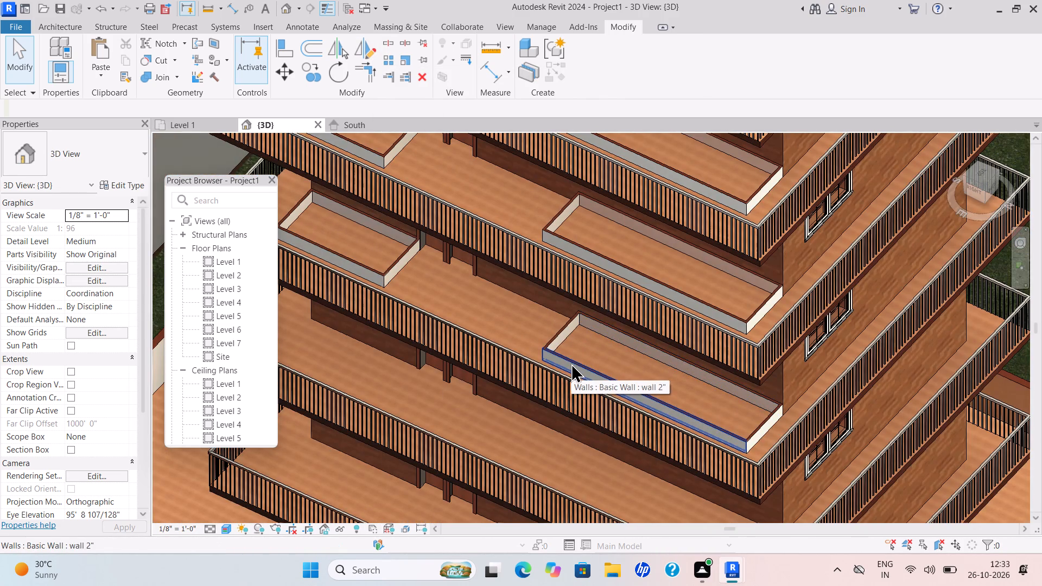
pyautogui.keyDown('ctrl'); pyautogui.click(571, 363); pyautogui.keyUp('ctrl')
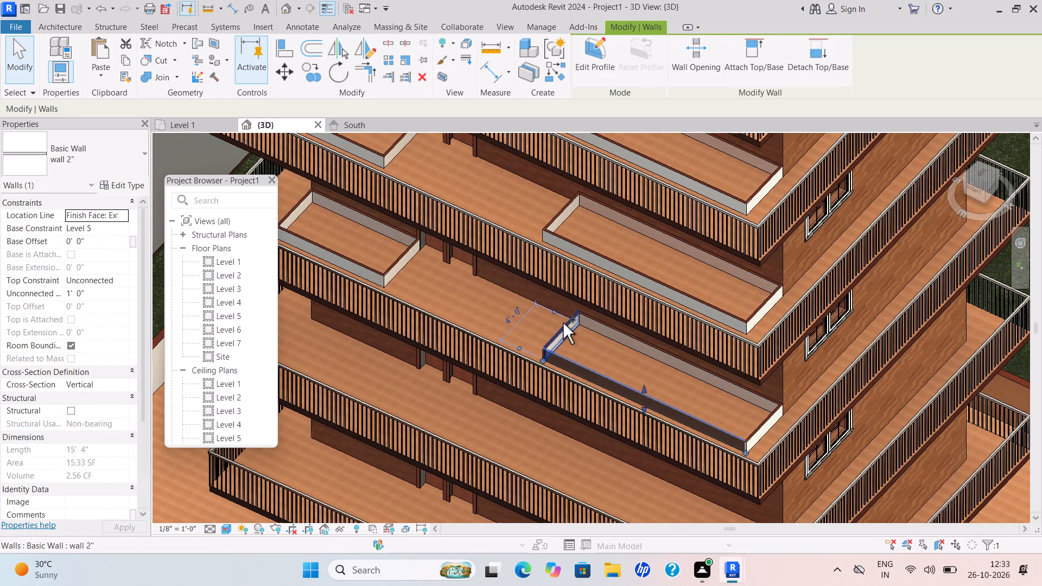
pyautogui.keyDown('ctrl'); pyautogui.click(563, 323); pyautogui.keyUp('ctrl')
pyautogui.keyDown('ctrl'); pyautogui.scroll(3, 618, 324); pyautogui.keyUp('ctrl')
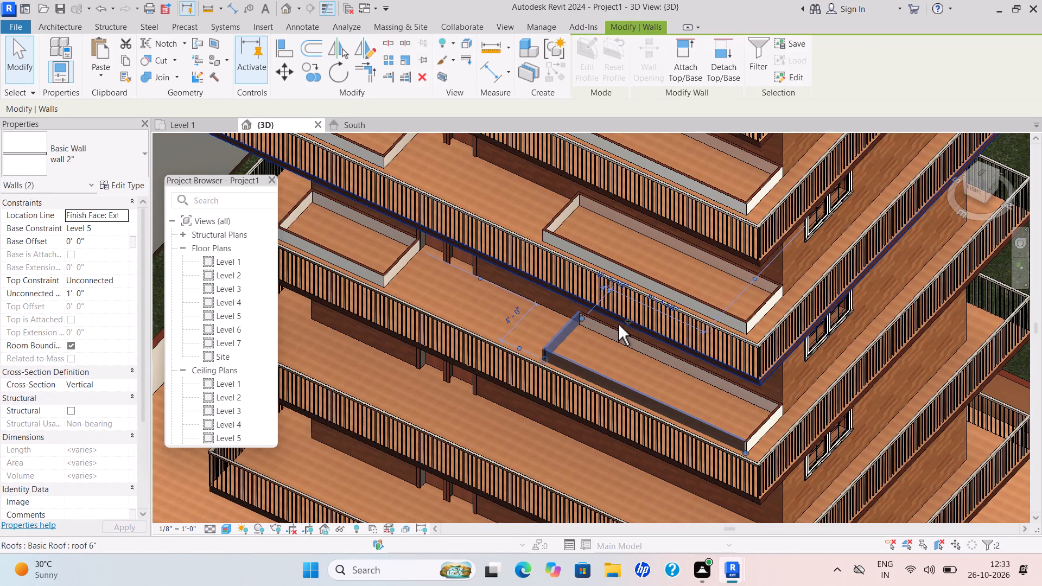
pyautogui.keyDown('ctrl'); pyautogui.scroll(2, 618, 324); pyautogui.keyUp('ctrl')
pyautogui.keyDown('ctrl'); pyautogui.click(638, 347); pyautogui.keyUp('ctrl')
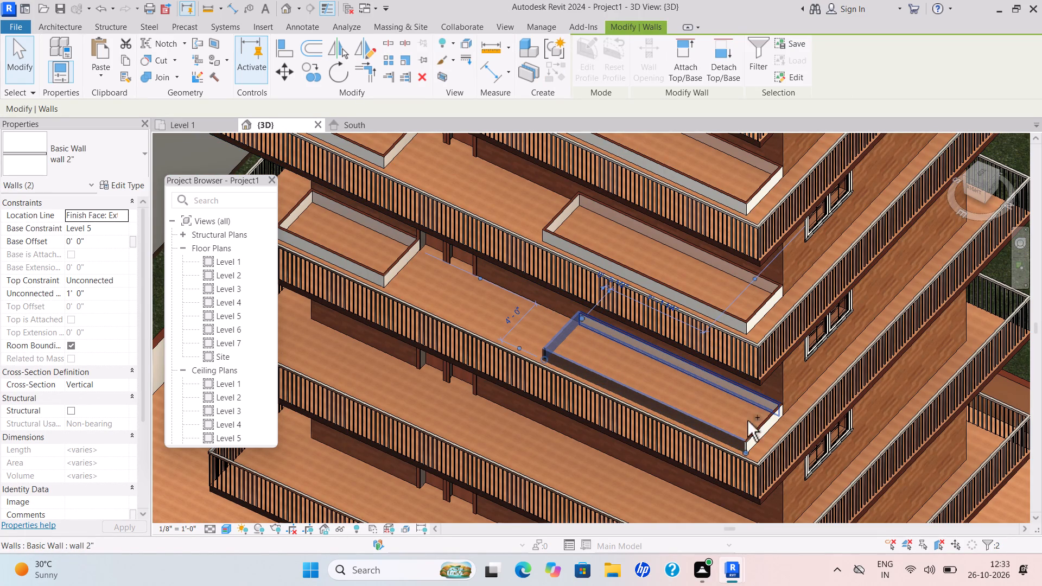
pyautogui.keyDown('ctrl'); pyautogui.click(762, 425); pyautogui.keyUp('ctrl')
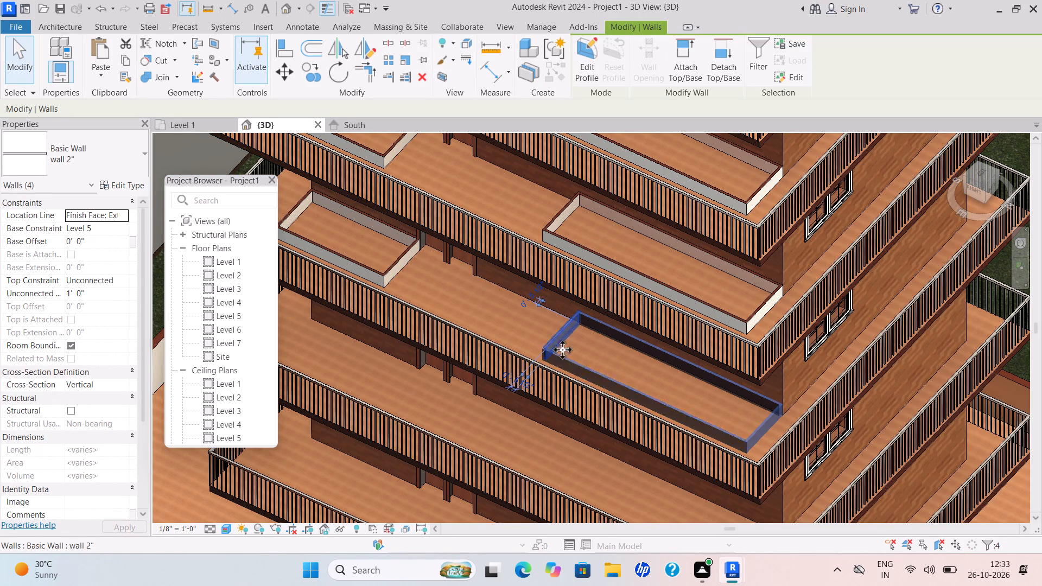
pyautogui.keyDown('ctrl'); pyautogui.click(398, 255); pyautogui.keyUp('ctrl')
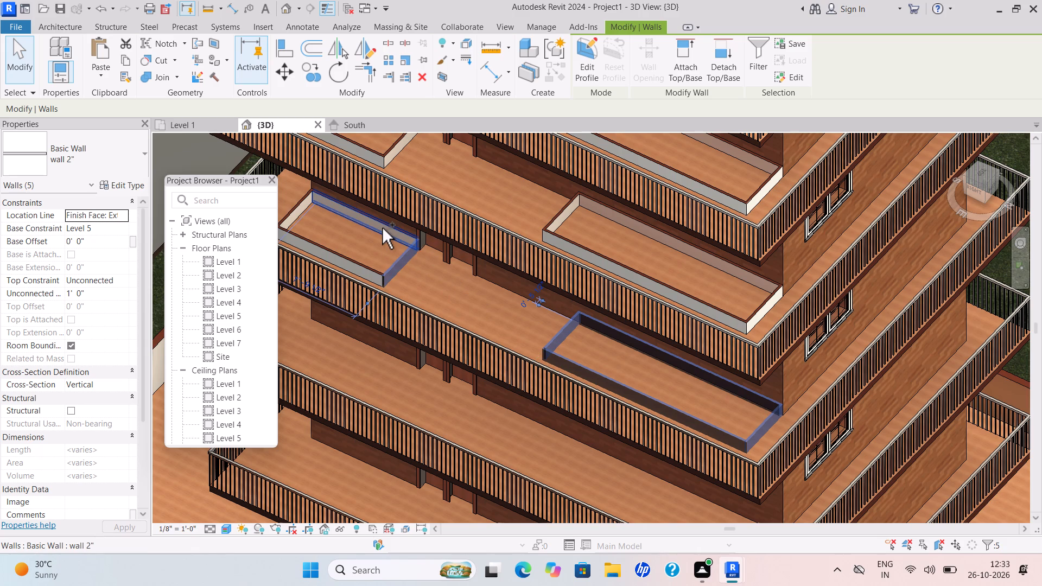
pyautogui.keyDown('ctrl'); pyautogui.click(382, 228); pyautogui.keyUp('ctrl')
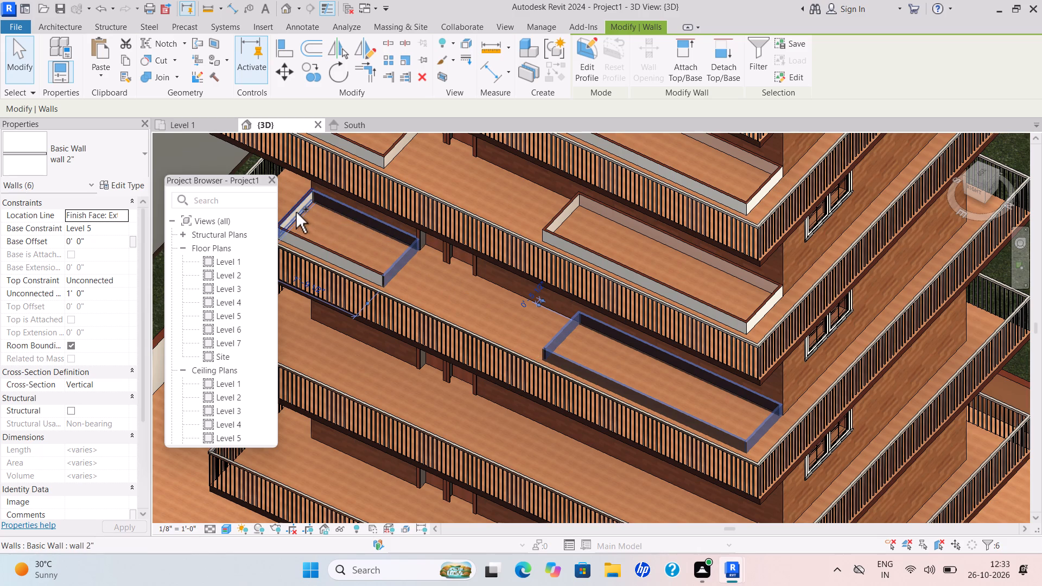
pyautogui.keyDown('ctrl'); pyautogui.click(296, 212); pyautogui.keyUp('ctrl')
pyautogui.keyDown('ctrl'); pyautogui.click(323, 252); pyautogui.keyUp('ctrl')
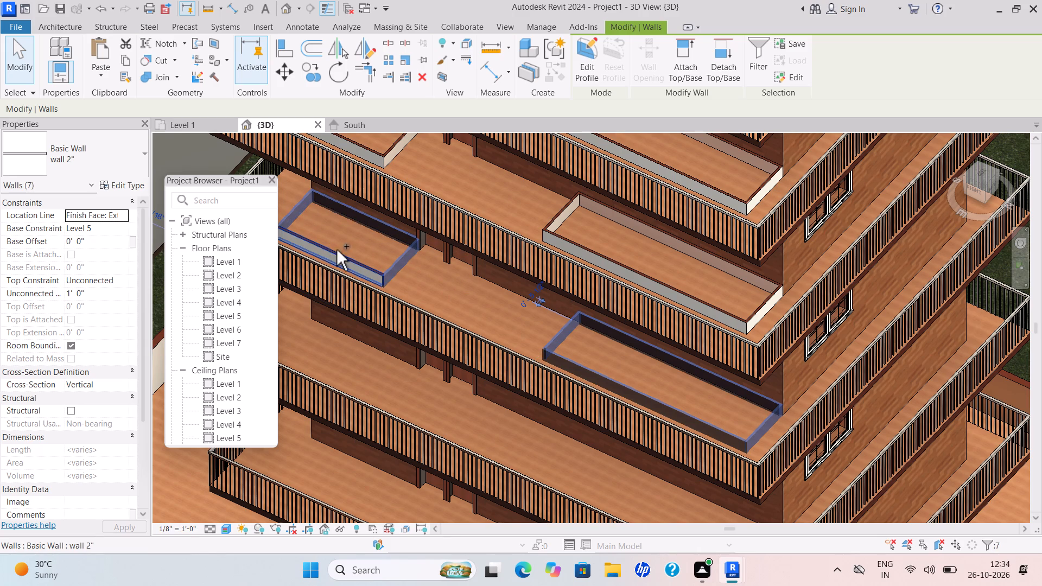
pyautogui.press('Delete')
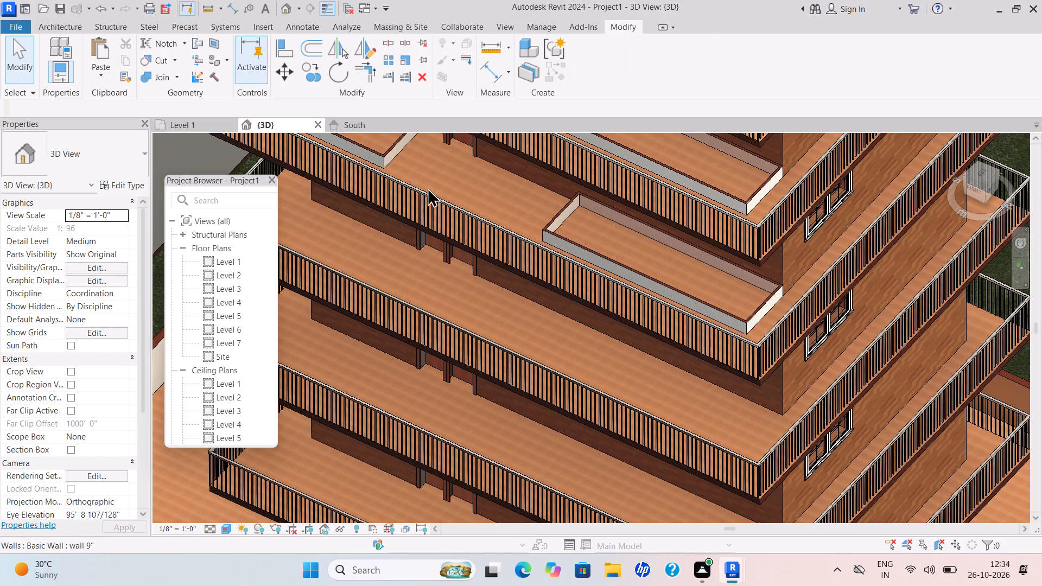
# Delete all four walls of the large planter on the Level 6 balcony.
pyautogui.scroll(-4, 467, 225)
pyautogui.moveTo(510, 284); pyautogui.dragTo(509, 370, button='middle')
pyautogui.scroll(6, 586, 257)
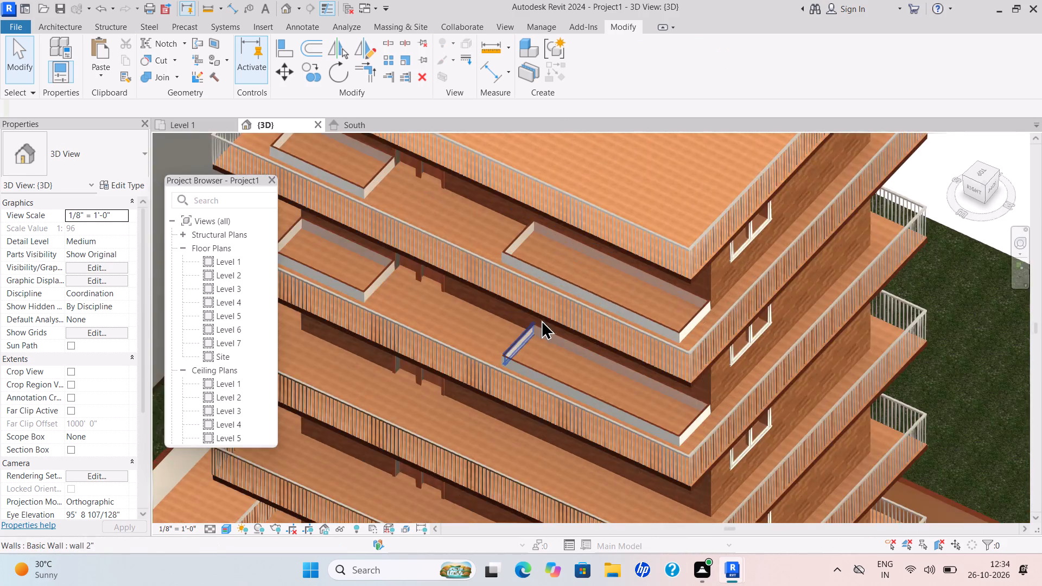
pyautogui.scroll(4, 541, 320)
pyautogui.click(511, 345)
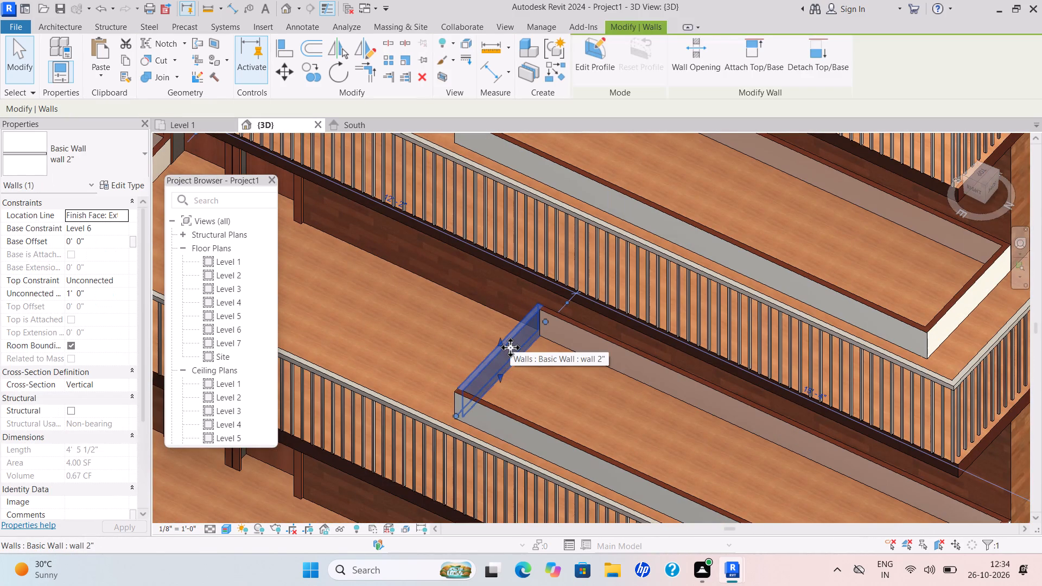
pyautogui.keyDown('ctrl'); pyautogui.click(584, 336); pyautogui.keyUp('ctrl')
pyautogui.keyDown('ctrl'); pyautogui.click(526, 426); pyautogui.keyUp('ctrl')
pyautogui.scroll(-1, 561, 398)
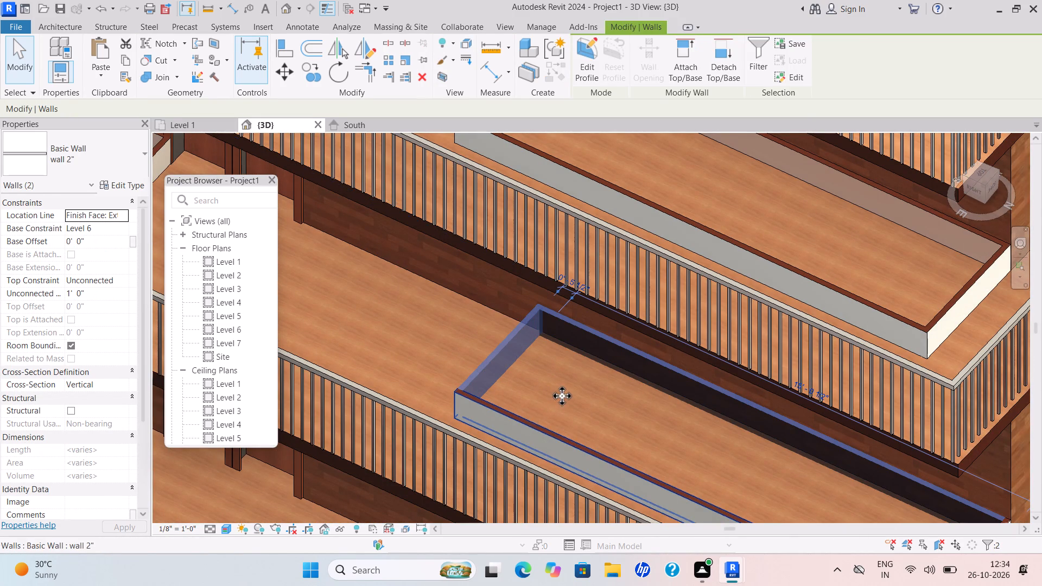
pyautogui.scroll(-3, 562, 396)
pyautogui.moveTo(552, 396); pyautogui.dragTo(428, 323, button='middle')
pyautogui.scroll(-1, 434, 328)
pyautogui.scroll(1, 428, 323)
pyautogui.scroll(2, 669, 396)
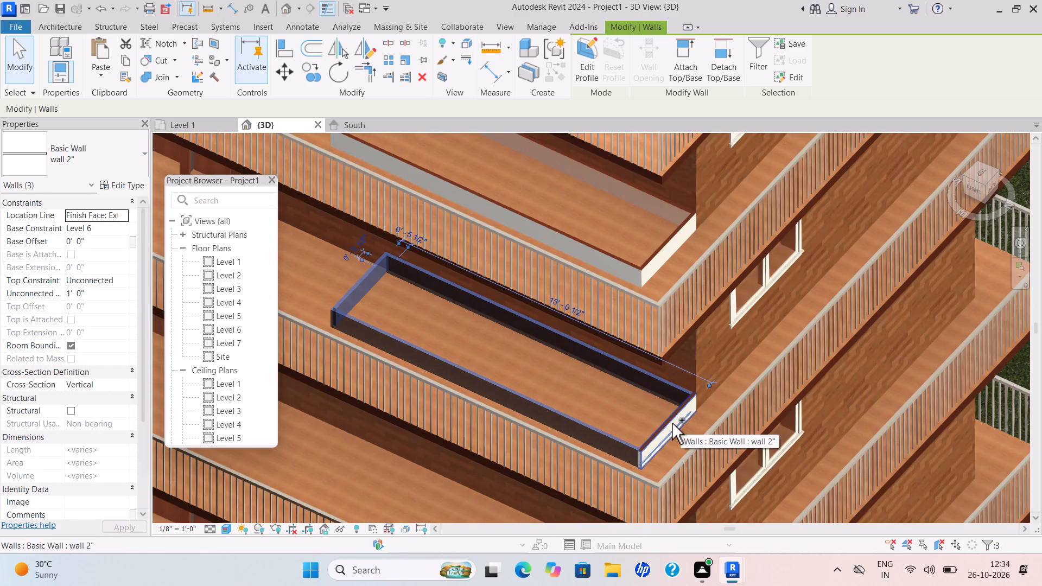
pyautogui.keyDown('ctrl'); pyautogui.click(672, 423); pyautogui.keyUp('ctrl')
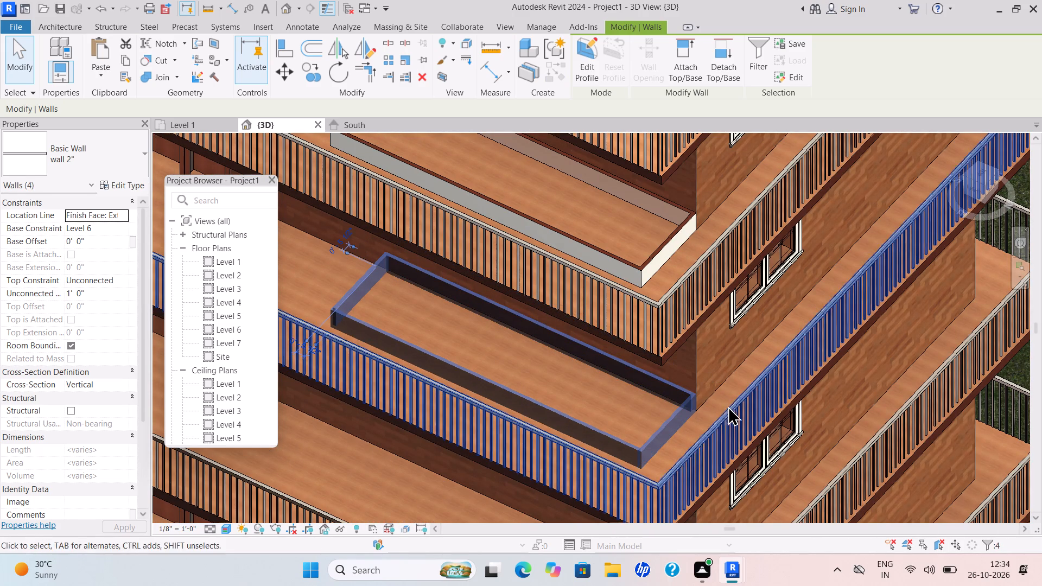
pyautogui.press('Delete')
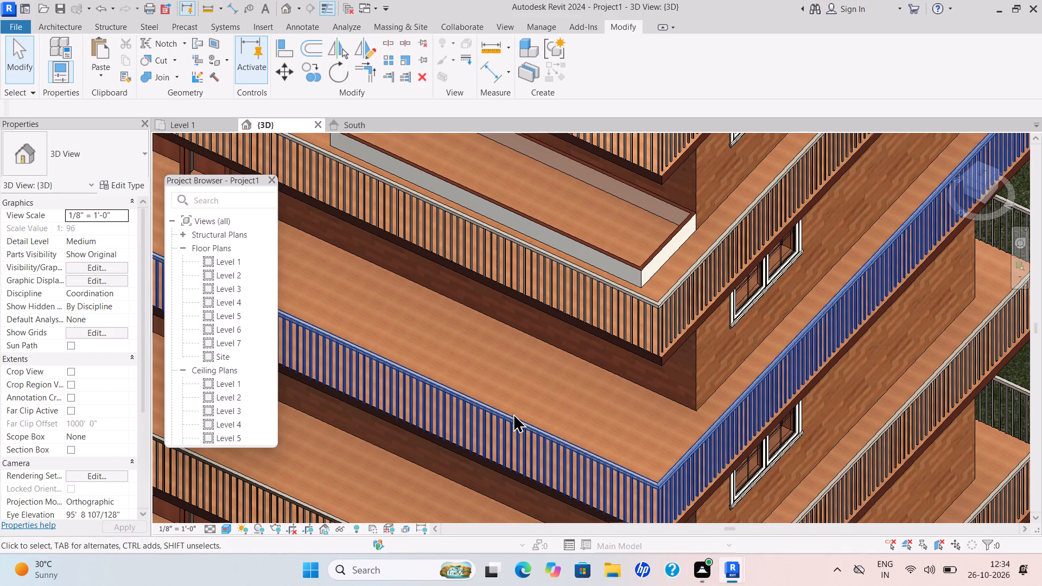
# Delete all four walls of the small planter on the Level 6 balcony.
pyautogui.scroll(-1, 513, 415)
pyautogui.moveTo(522, 414); pyautogui.dragTo(666, 426, button='middle')
pyautogui.scroll(-1, 634, 421)
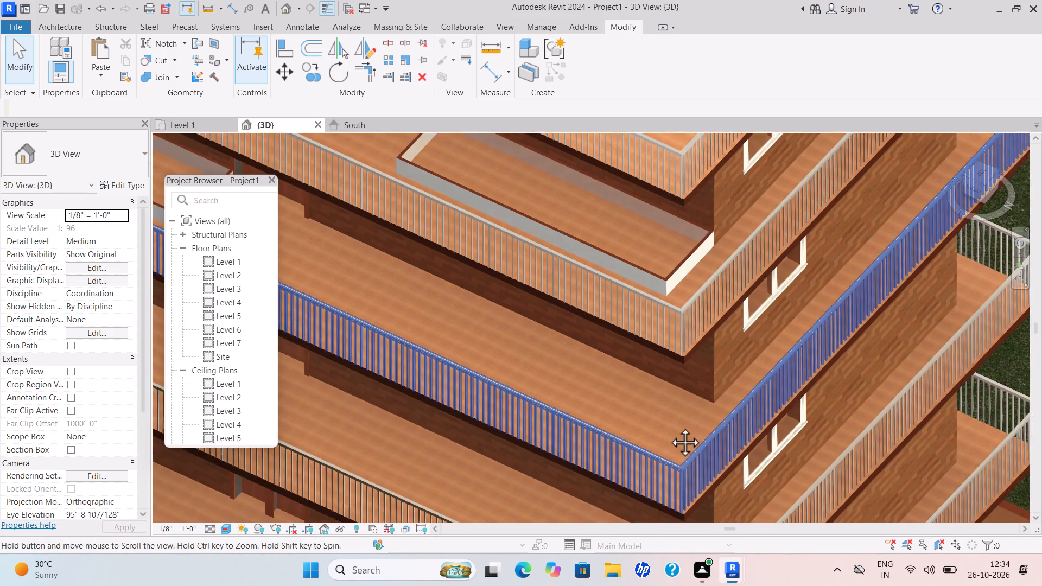
pyautogui.scroll(-1, 669, 426)
pyautogui.moveTo(558, 403); pyautogui.dragTo(639, 432, button='middle')
pyautogui.scroll(3, 456, 313)
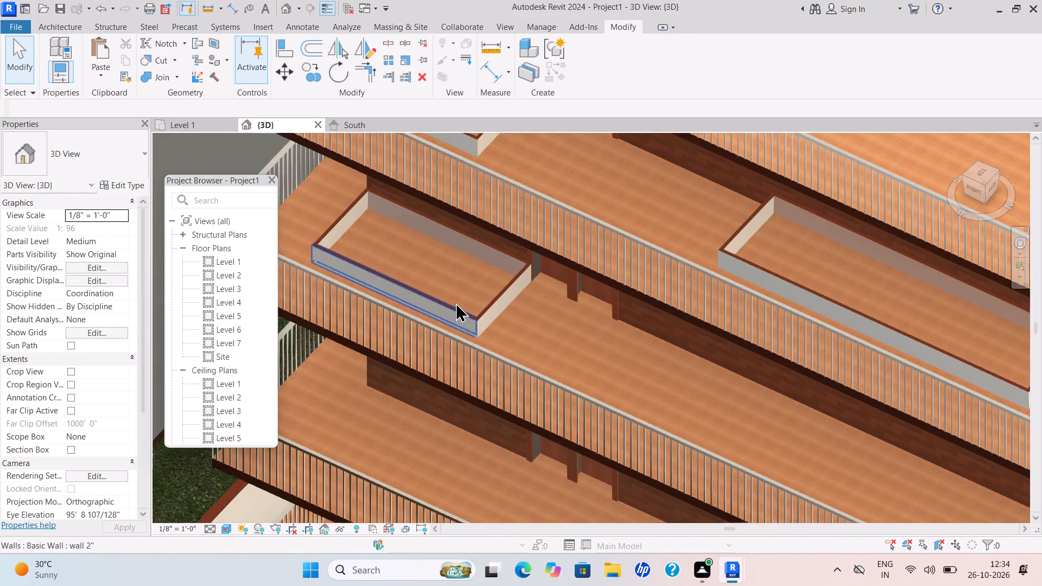
pyautogui.keyDown('ctrl'); pyautogui.click(456, 305); pyautogui.keyUp('ctrl')
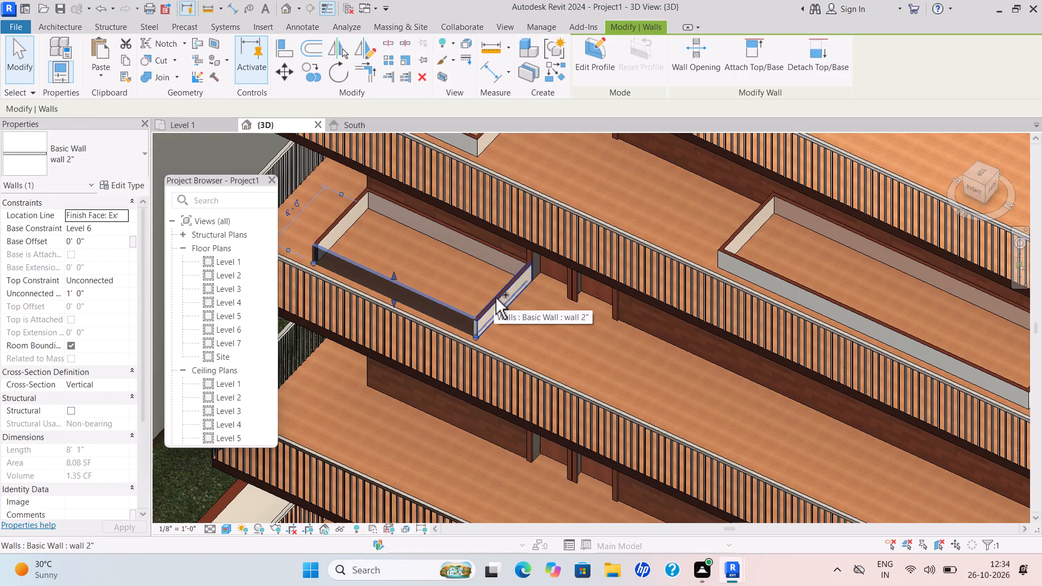
pyautogui.keyDown('ctrl'); pyautogui.click(495, 298); pyautogui.keyUp('ctrl')
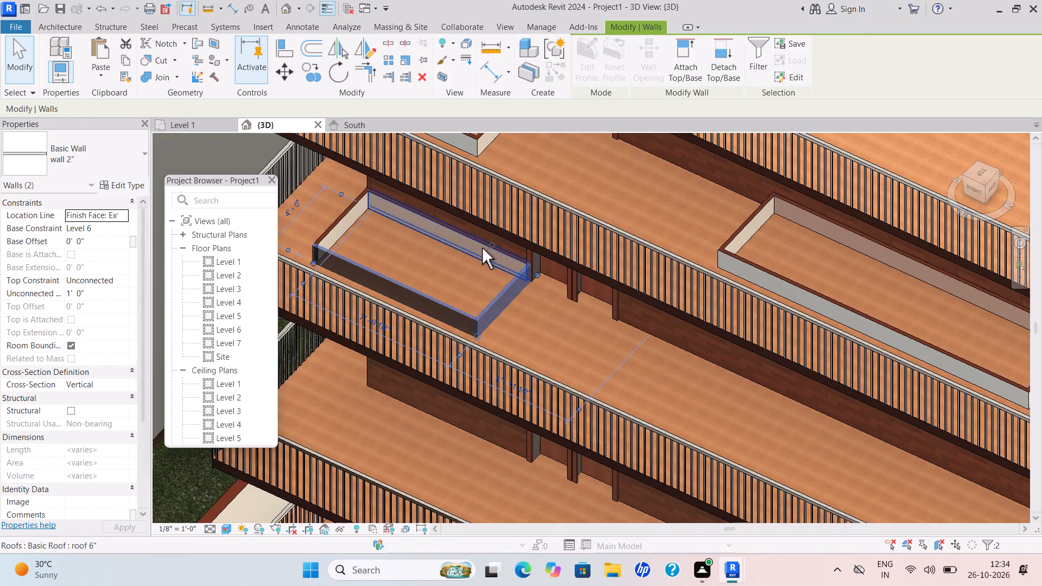
pyautogui.keyDown('ctrl'); pyautogui.click(482, 248); pyautogui.keyUp('ctrl')
pyautogui.keyDown('ctrl'); pyautogui.click(339, 214); pyautogui.keyUp('ctrl')
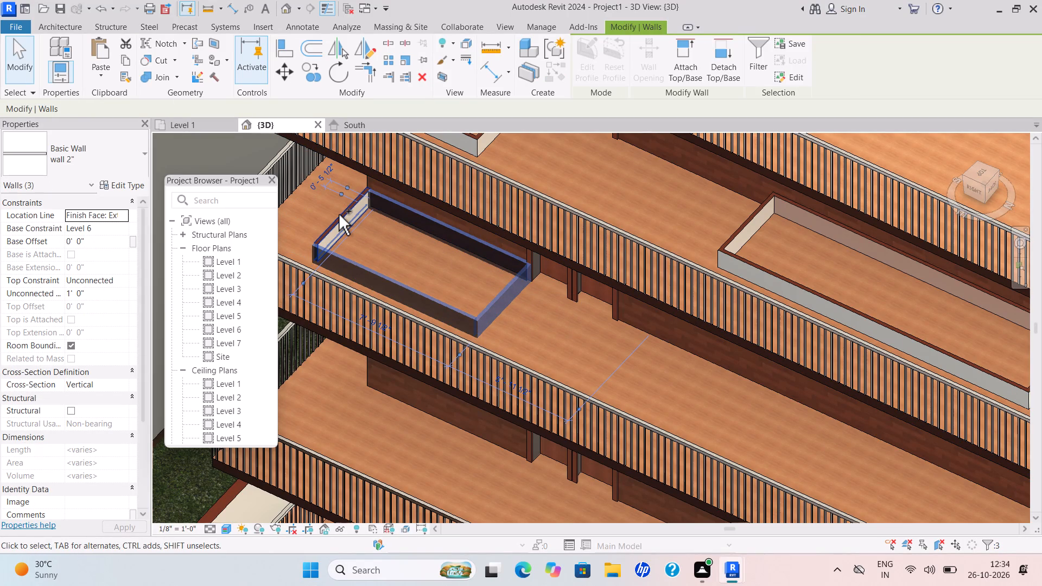
pyautogui.press('Delete')
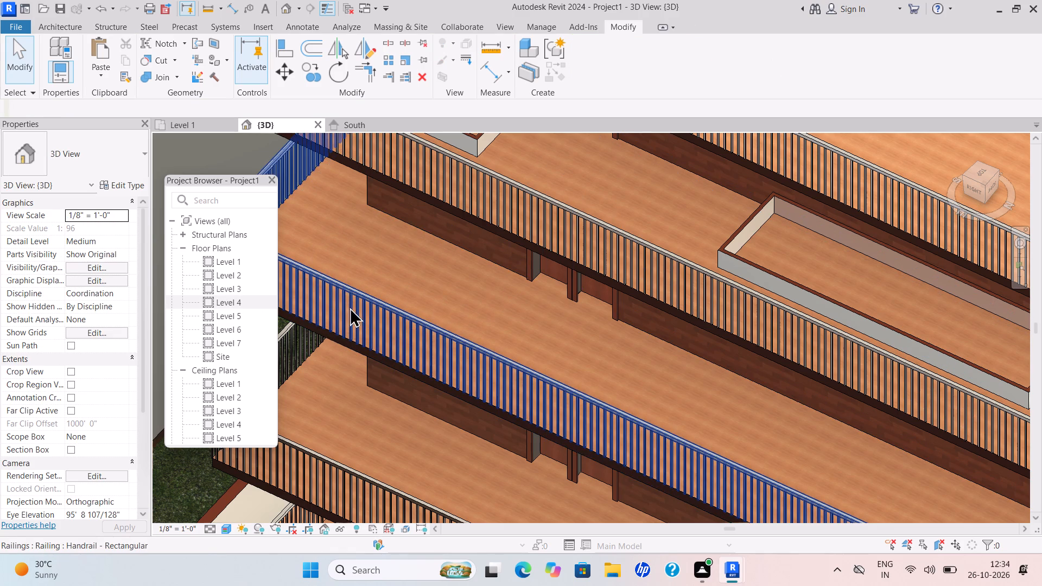
# Delete all four walls of the large planter on the Level 7 balcony.
pyautogui.scroll(-1, 456, 350)
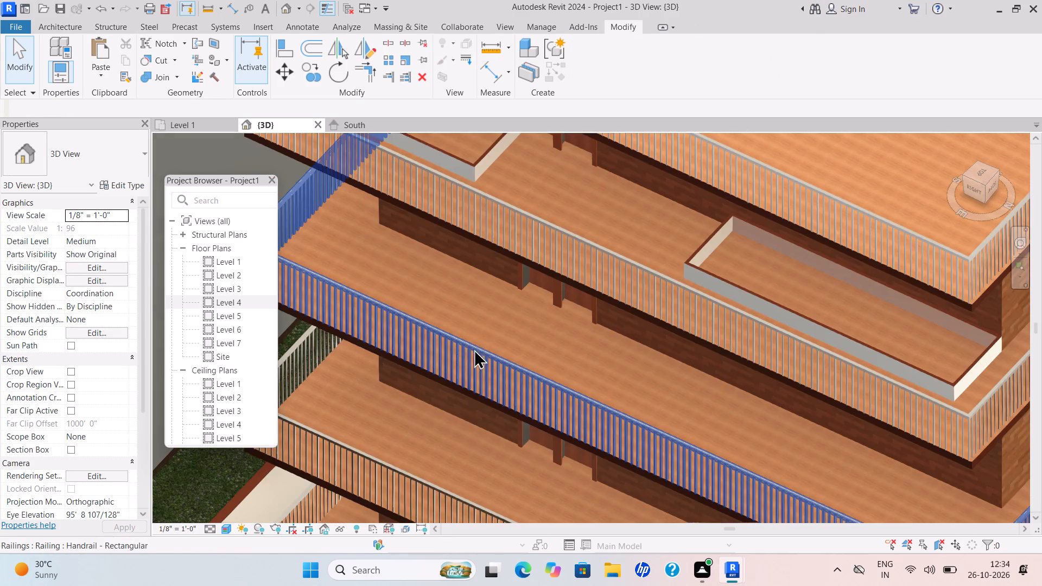
pyautogui.scroll(-4, 486, 357)
pyautogui.moveTo(492, 368); pyautogui.dragTo(410, 409, button='middle')
pyautogui.scroll(2, 517, 336)
pyautogui.scroll(-1, 541, 366)
pyautogui.scroll(3, 542, 366)
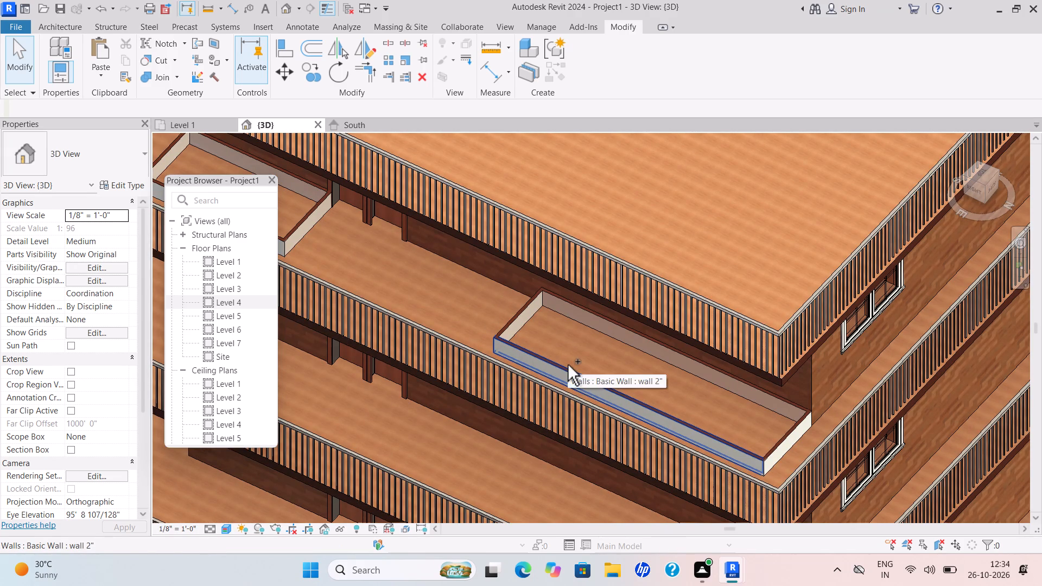
pyautogui.keyDown('ctrl'); pyautogui.click(587, 375); pyautogui.keyUp('ctrl')
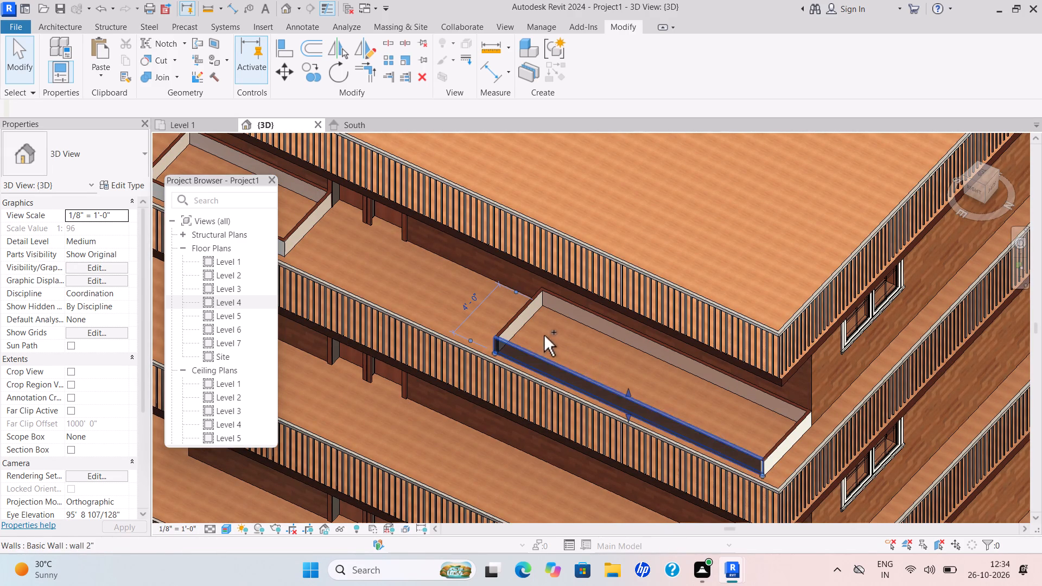
pyautogui.keyDown('ctrl'); pyautogui.click(518, 316); pyautogui.keyUp('ctrl')
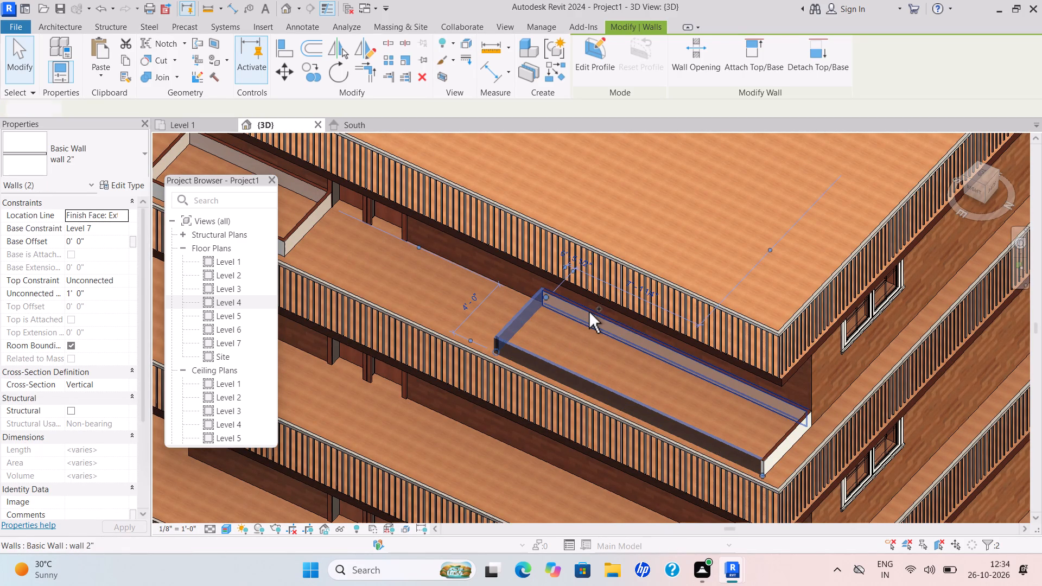
pyautogui.keyDown('ctrl'); pyautogui.click(589, 312); pyautogui.keyUp('ctrl')
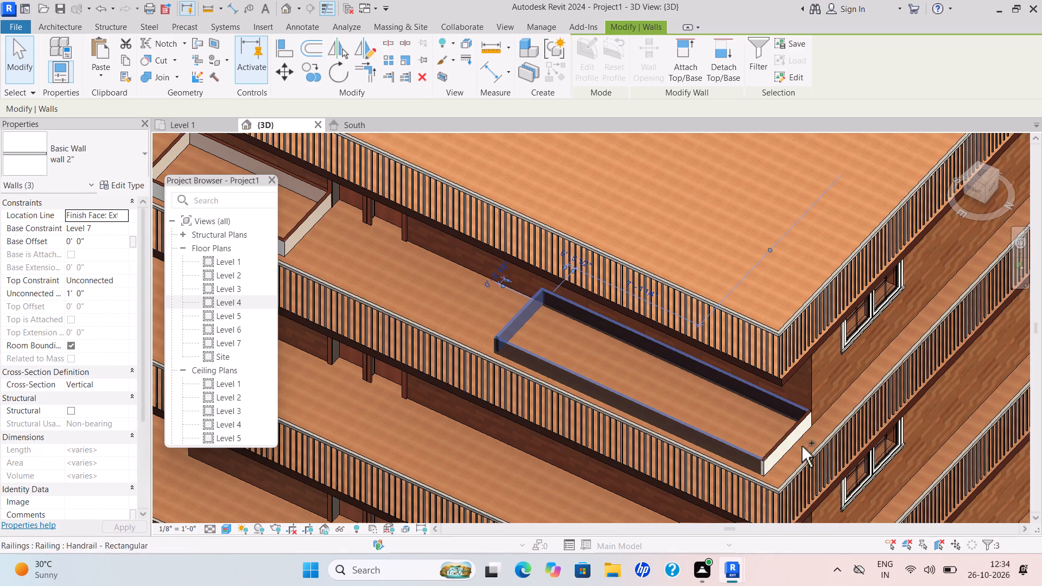
pyautogui.keyDown('ctrl'); pyautogui.click(785, 443); pyautogui.keyUp('ctrl')
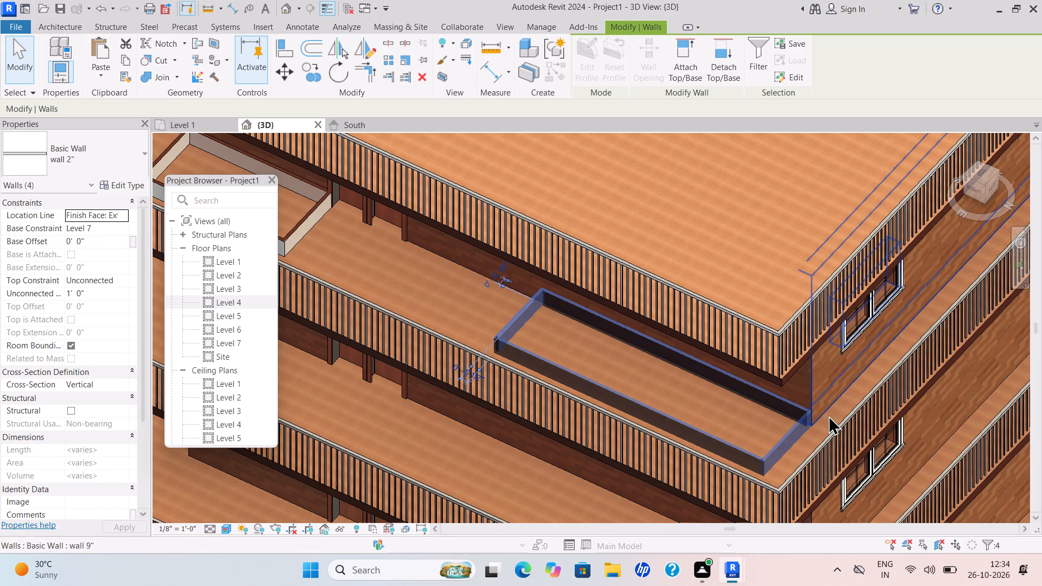
pyautogui.press('Delete')
# Delete all four walls of the small planter on the Level 7 balcony.
pyautogui.scroll(-3, 494, 321)
pyautogui.moveTo(505, 323); pyautogui.dragTo(623, 389, button='middle')
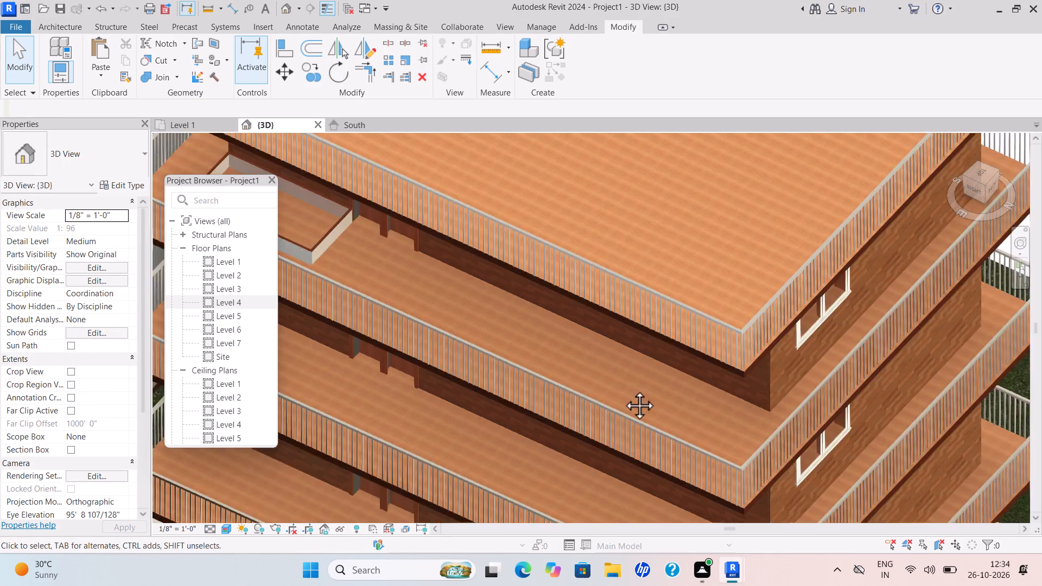
pyautogui.scroll(-1, 623, 389)
pyautogui.moveTo(623, 389); pyautogui.dragTo(700, 419, button='middle')
pyautogui.scroll(5, 584, 397)
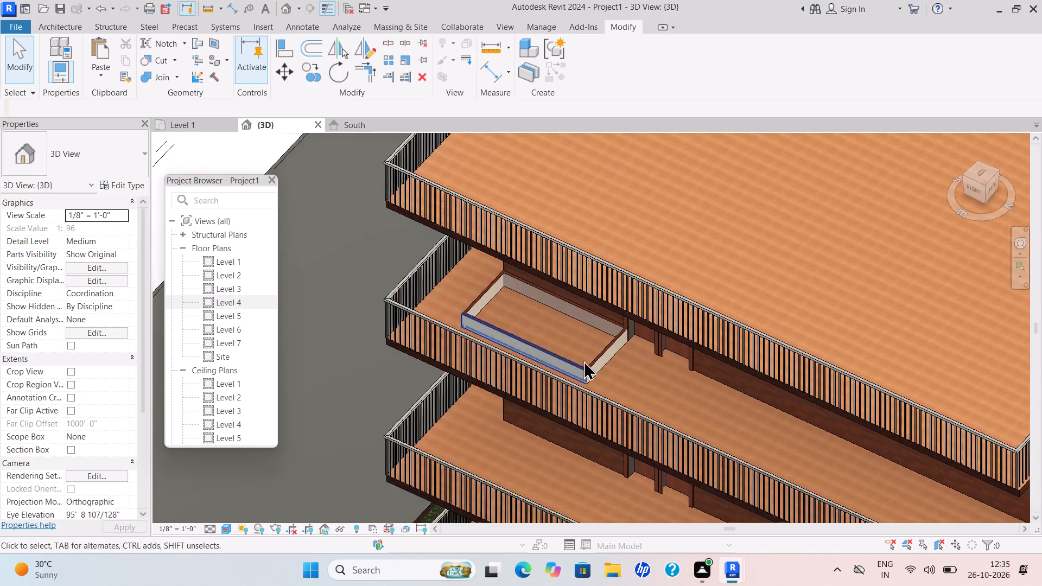
pyautogui.scroll(3, 583, 360)
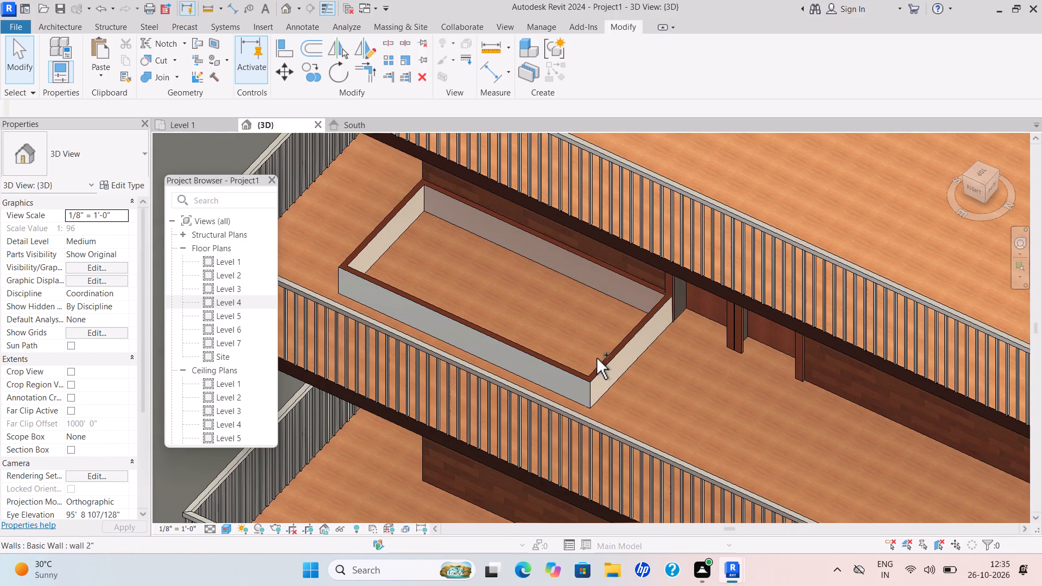
pyautogui.keyDown('ctrl'); pyautogui.click(594, 364); pyautogui.keyUp('ctrl')
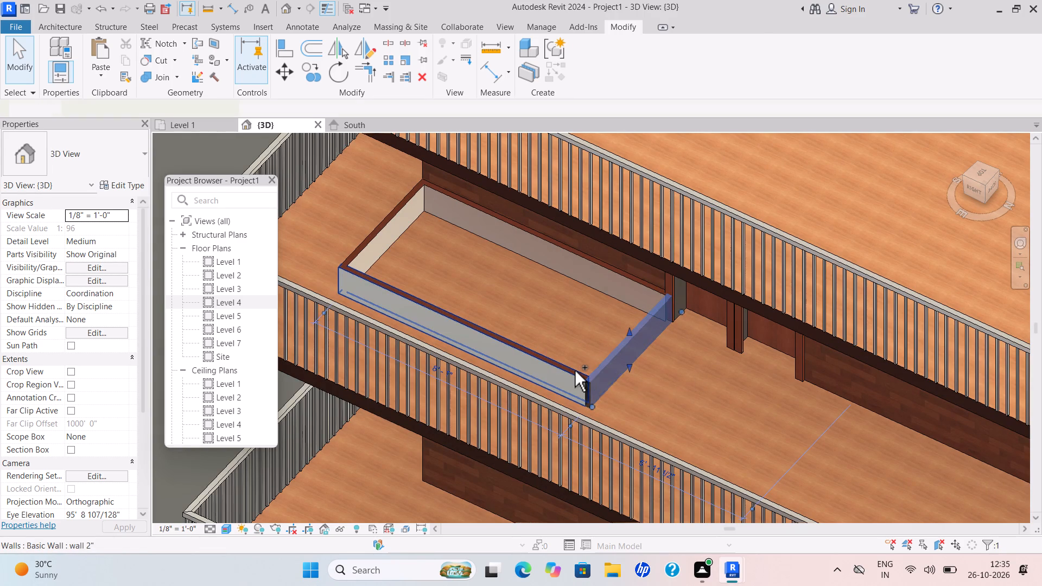
pyautogui.keyDown('ctrl'); pyautogui.click(575, 371); pyautogui.keyUp('ctrl')
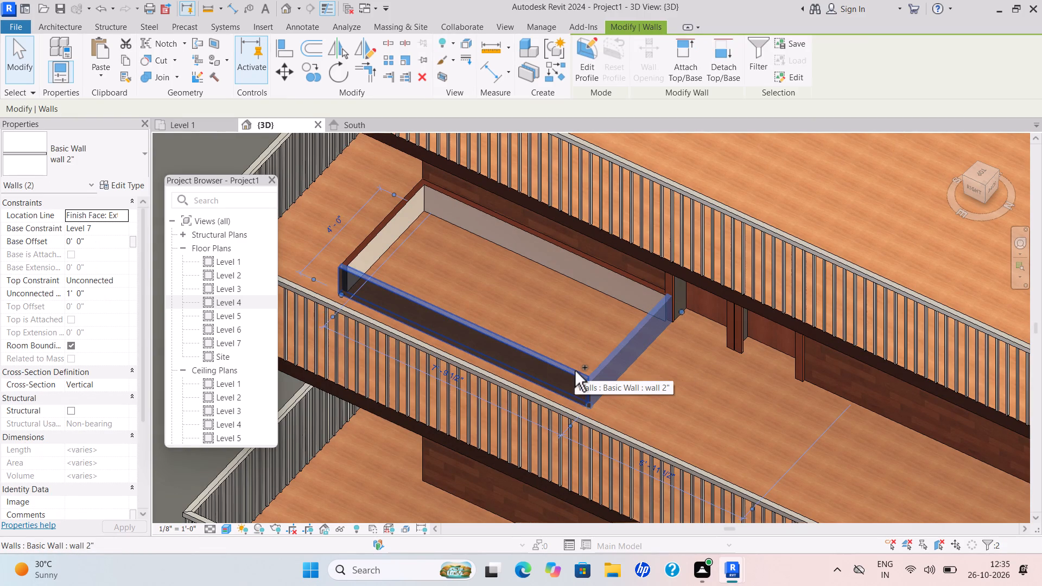
pyautogui.keyDown('ctrl'); pyautogui.click(626, 278); pyautogui.keyUp('ctrl')
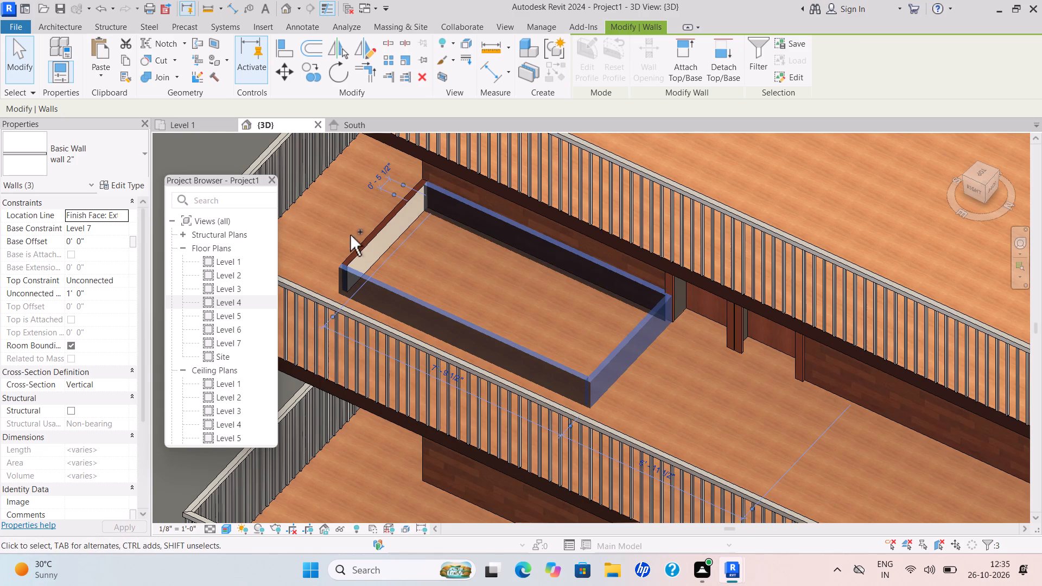
pyautogui.keyDown('ctrl'); pyautogui.click(372, 234); pyautogui.keyUp('ctrl')
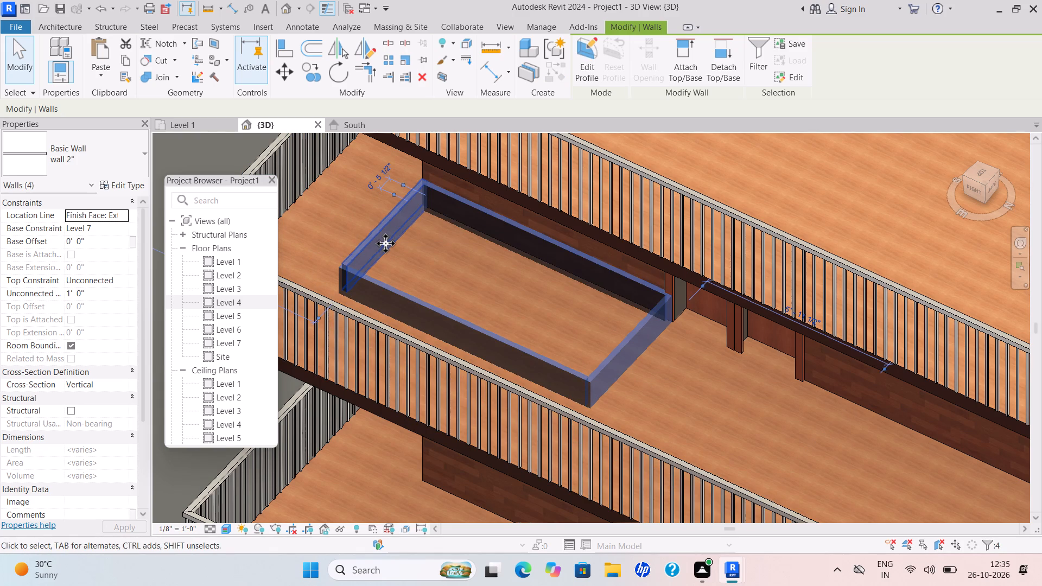
pyautogui.press('Delete')
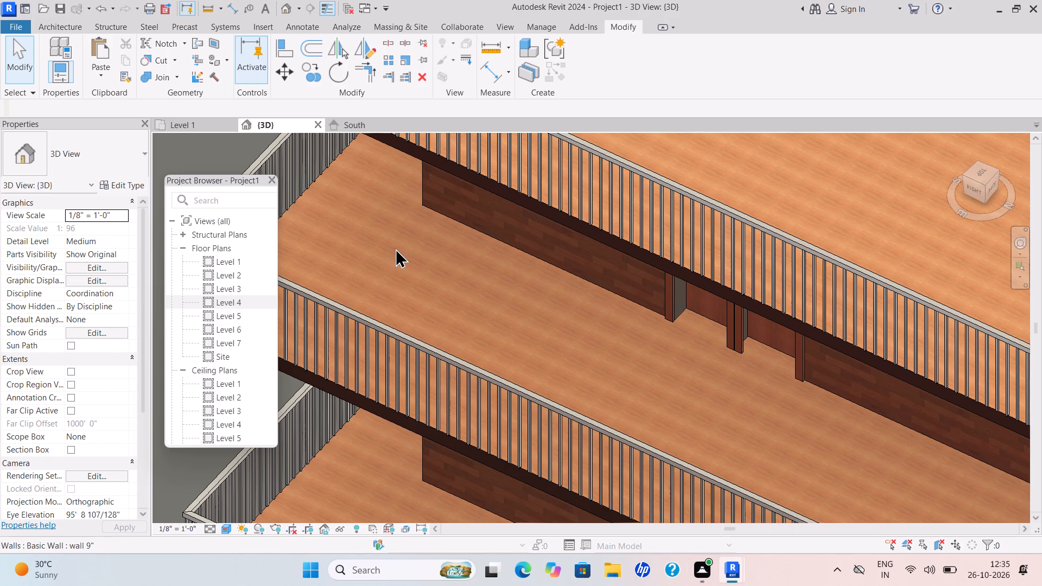
pyautogui.press('Escape')
# Examine the whole building from its different sides, including the balconies, roof railing, boundary wall and terrain.
pyautogui.scroll(-2, 498, 288)
pyautogui.scroll(1, 498, 290)
pyautogui.scroll(-2, 498, 294)
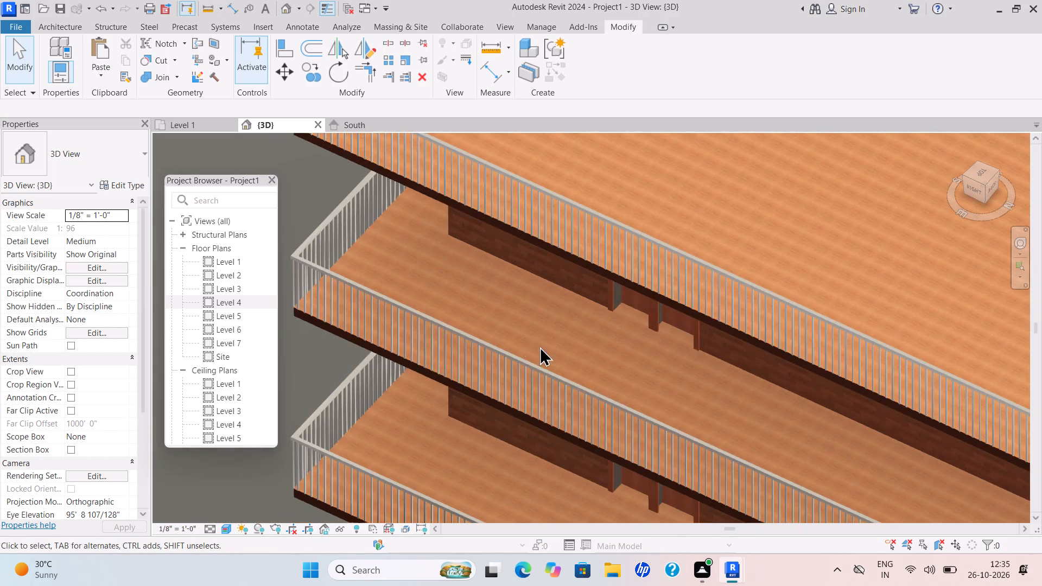
pyautogui.keyDown('shift'); pyautogui.moveTo(542, 349); pyautogui.dragTo(651, 182, button='middle'); pyautogui.keyUp('shift')
pyautogui.keyDown('shift'); pyautogui.scroll(-3, 638, 216); pyautogui.keyUp('shift')
pyautogui.scroll(1, 652, 202)
pyautogui.scroll(-5, 649, 212)
pyautogui.moveTo(643, 221); pyautogui.dragTo(629, 230, button='middle')
pyautogui.scroll(1, 613, 244)
pyautogui.scroll(-3, 612, 247)
pyautogui.scroll(1, 606, 254)
pyautogui.scroll(-3, 611, 259)
pyautogui.keyDown('shift'); pyautogui.scroll(1, 614, 284); pyautogui.keyUp('shift')
pyautogui.keyDown('shift'); pyautogui.moveTo(615, 291); pyautogui.dragTo(564, 252, button='middle'); pyautogui.keyUp('shift')
pyautogui.keyDown('shift'); pyautogui.scroll(-1, 615, 291); pyautogui.keyUp('shift')
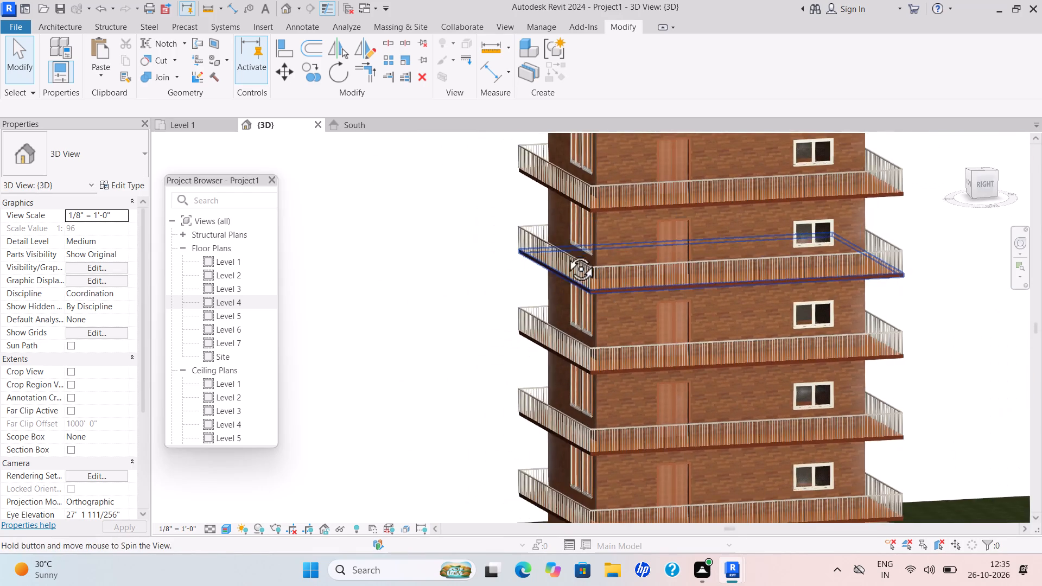
pyautogui.keyDown('shift'); pyautogui.moveTo(564, 252); pyautogui.dragTo(555, 241, button='middle'); pyautogui.keyUp('shift')
pyautogui.moveTo(616, 266); pyautogui.dragTo(437, 402, button='middle')
pyautogui.scroll(-4, 557, 380)
pyautogui.scroll(5, 528, 511)
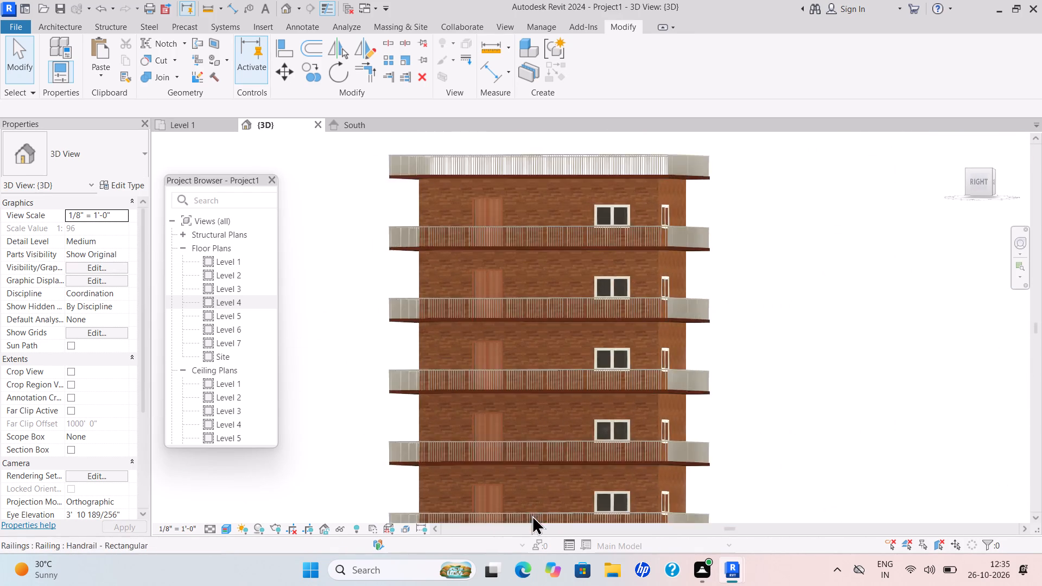
pyautogui.scroll(-5, 553, 504)
pyautogui.scroll(1, 650, 470)
pyautogui.scroll(-2, 652, 470)
pyautogui.scroll(1, 653, 472)
pyautogui.scroll(-2, 653, 472)
pyautogui.moveTo(643, 498); pyautogui.dragTo(542, 495, button='middle')
pyautogui.moveTo(634, 512); pyautogui.dragTo(574, 527, button='middle')
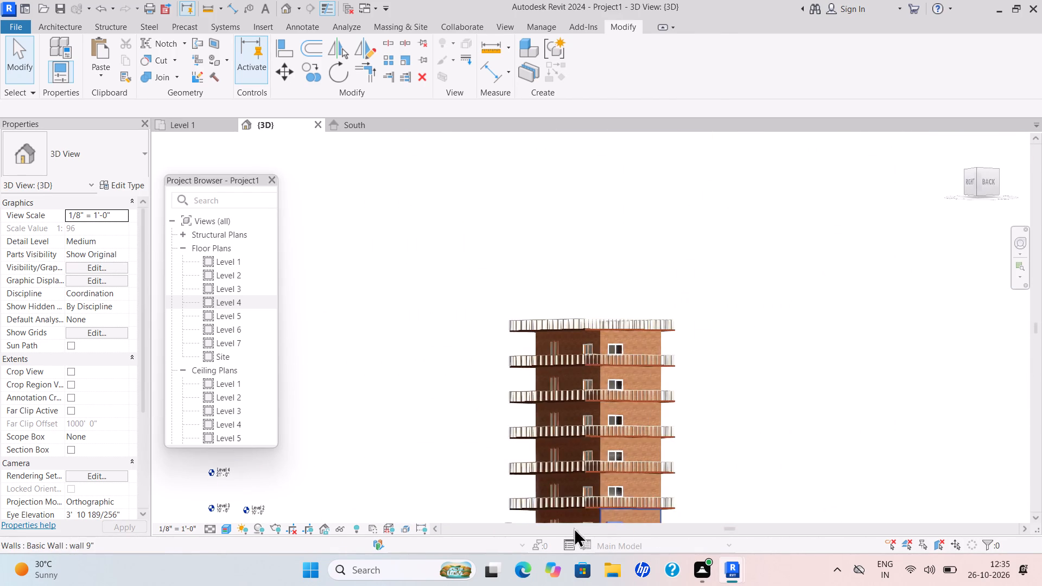
pyautogui.moveTo(574, 527); pyautogui.dragTo(509, 507, button='middle')
pyautogui.scroll(-1, 615, 498)
pyautogui.moveTo(613, 502); pyautogui.dragTo(536, 519, button='middle')
pyautogui.scroll(3, 558, 470)
pyautogui.scroll(-1, 564, 465)
pyautogui.moveTo(566, 467); pyautogui.dragTo(567, 469, button='middle')
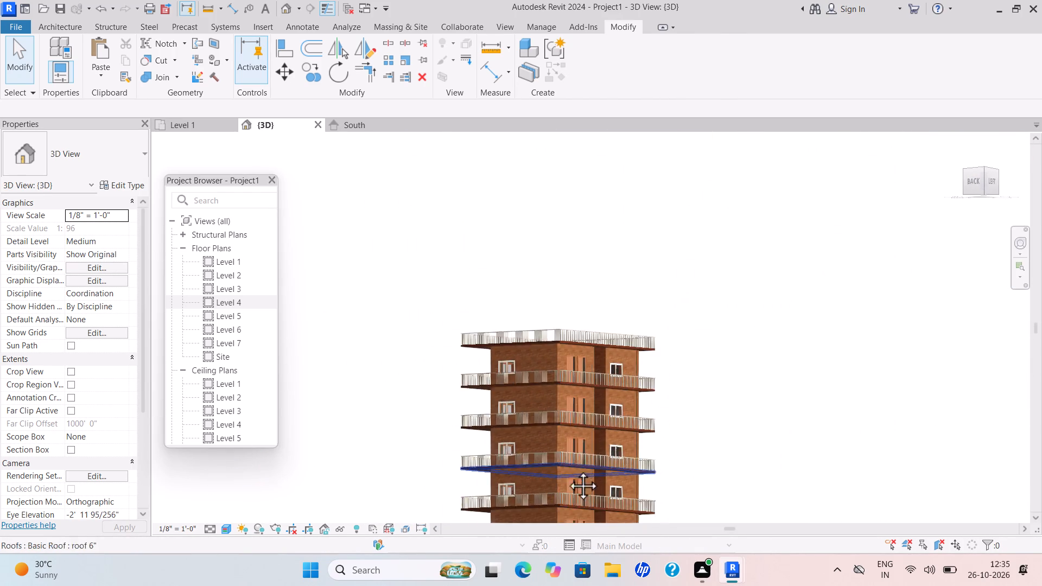
pyautogui.moveTo(567, 469); pyautogui.dragTo(742, 481, button='middle')
pyautogui.scroll(-1, 554, 477)
pyautogui.moveTo(554, 482); pyautogui.dragTo(564, 515, button='middle')
pyautogui.moveTo(586, 466); pyautogui.dragTo(605, 239, button='middle')
pyautogui.scroll(-2, 593, 396)
pyautogui.scroll(1, 604, 239)
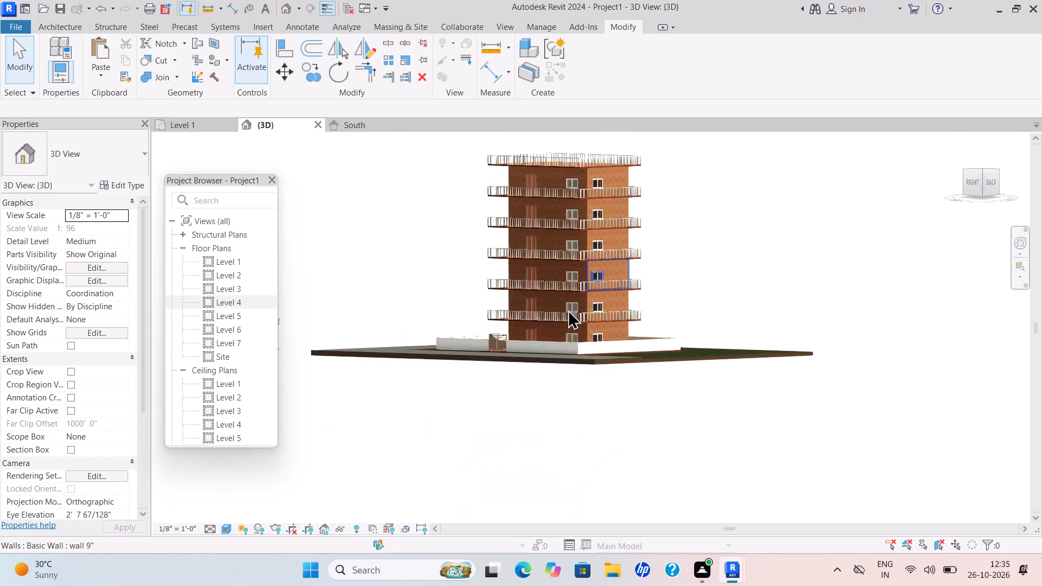
pyautogui.scroll(3, 568, 317)
pyautogui.moveTo(573, 336); pyautogui.dragTo(681, 383, button='middle')
pyautogui.scroll(1, 681, 383)
pyautogui.moveTo(545, 361); pyautogui.dragTo(575, 374, button='middle')
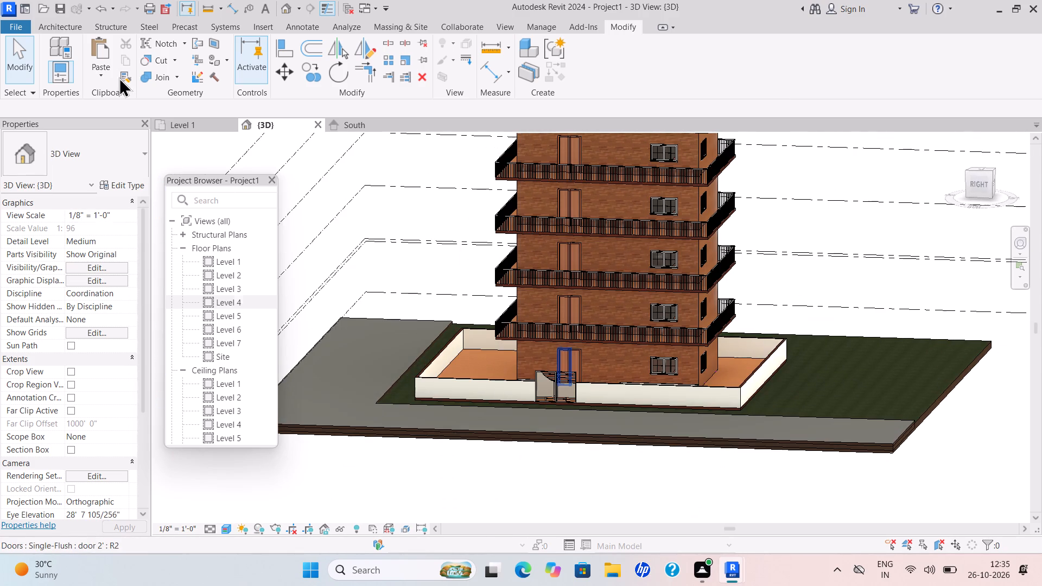
# Save the model as a Revit project file named E1 on the Desktop.
pyautogui.click(16, 30)
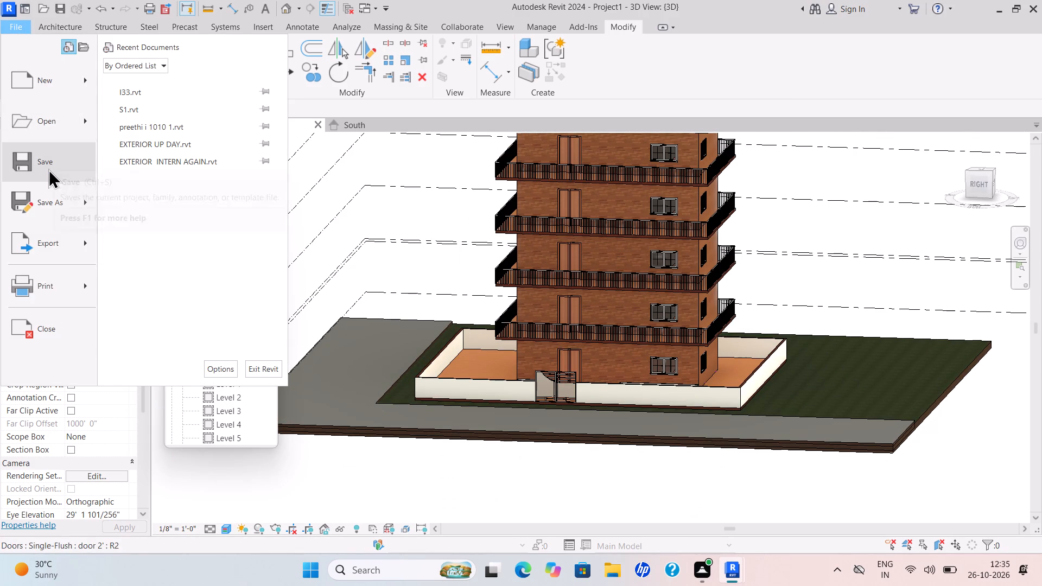
pyautogui.click(51, 200)
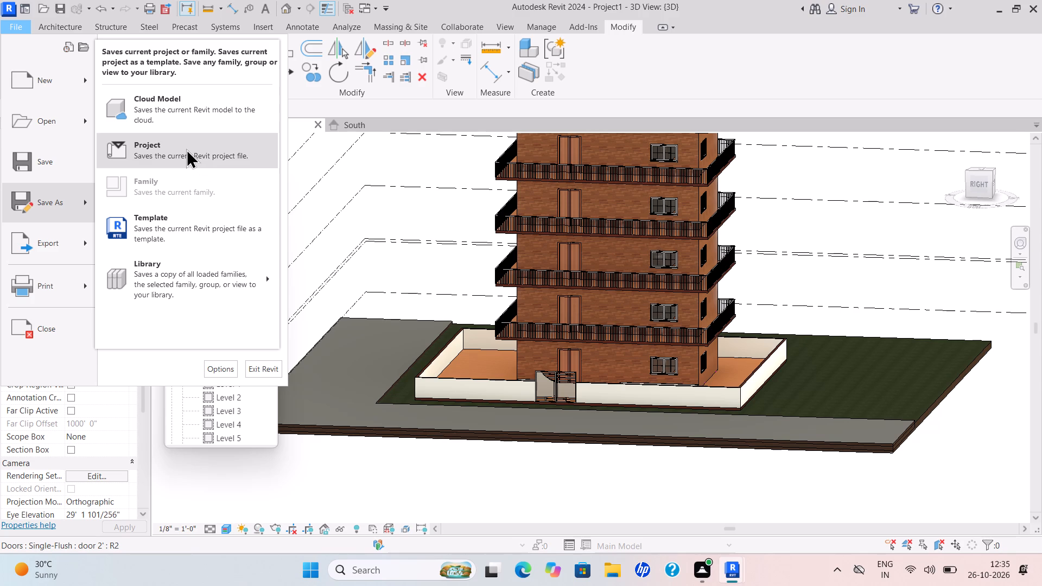
pyautogui.click(179, 152)
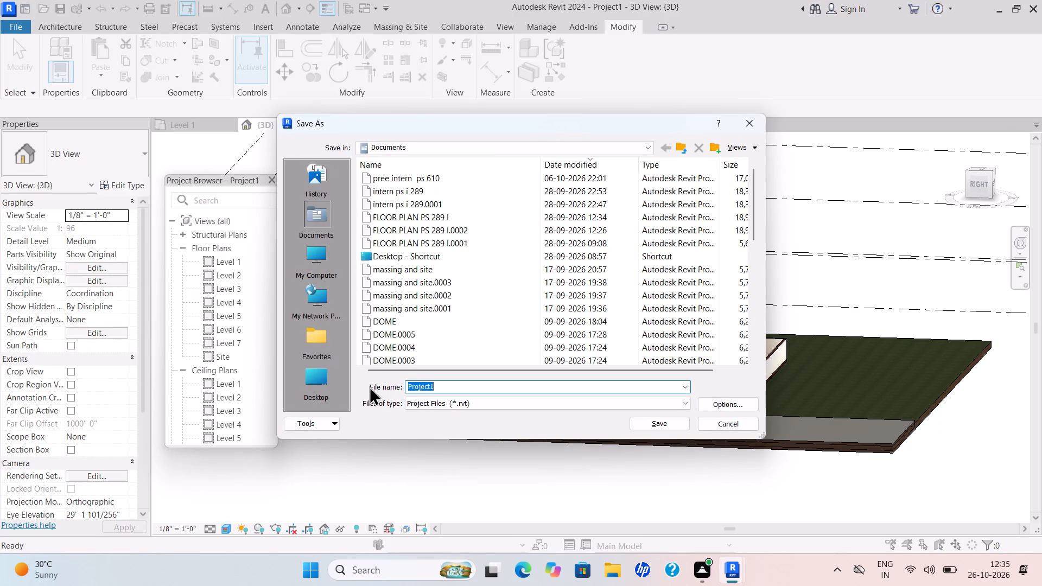
pyautogui.click(327, 390)
pyautogui.click(324, 390)
pyautogui.click(459, 391)
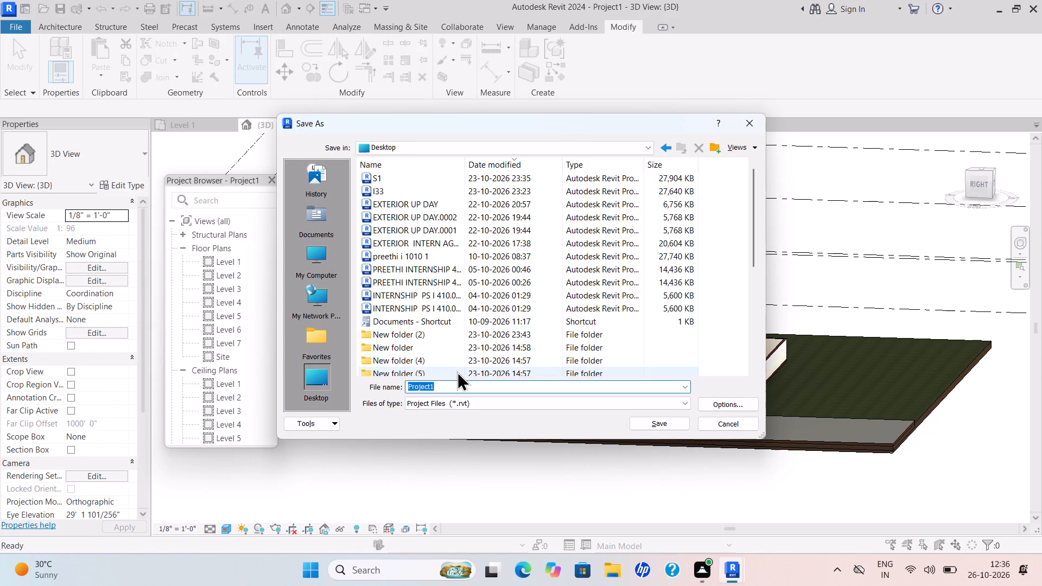
pyautogui.press('Delete')
pyautogui.write('e1')
pyautogui.press('BackSpace')
pyautogui.press('BackSpace')
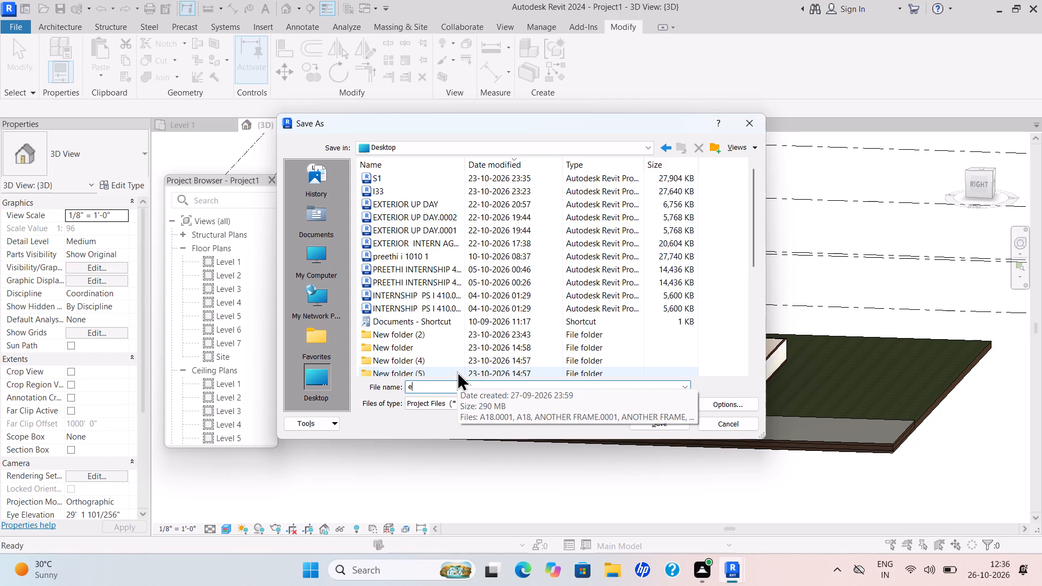
pyautogui.write('E1')
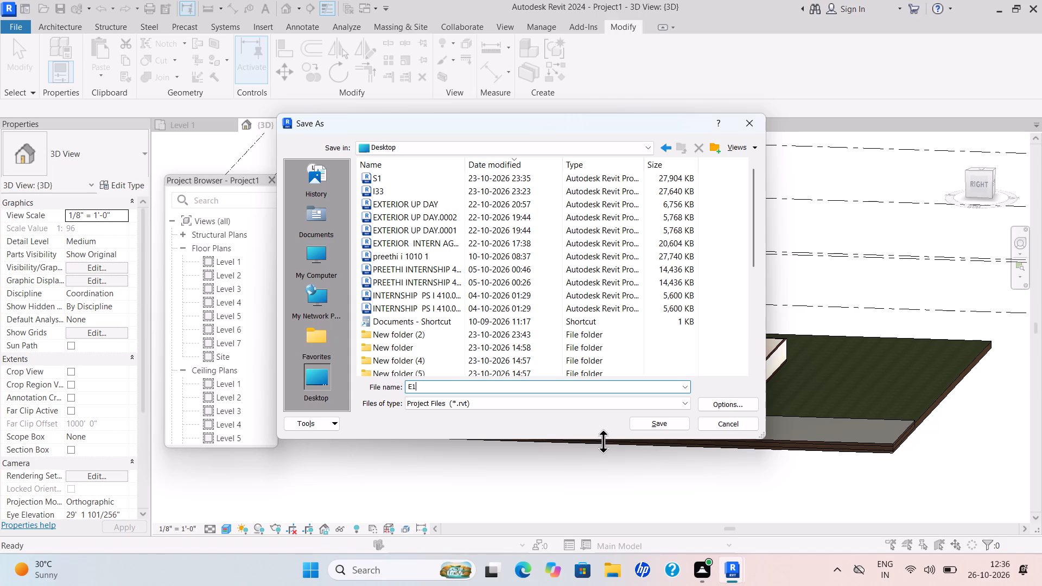
pyautogui.click(674, 423)
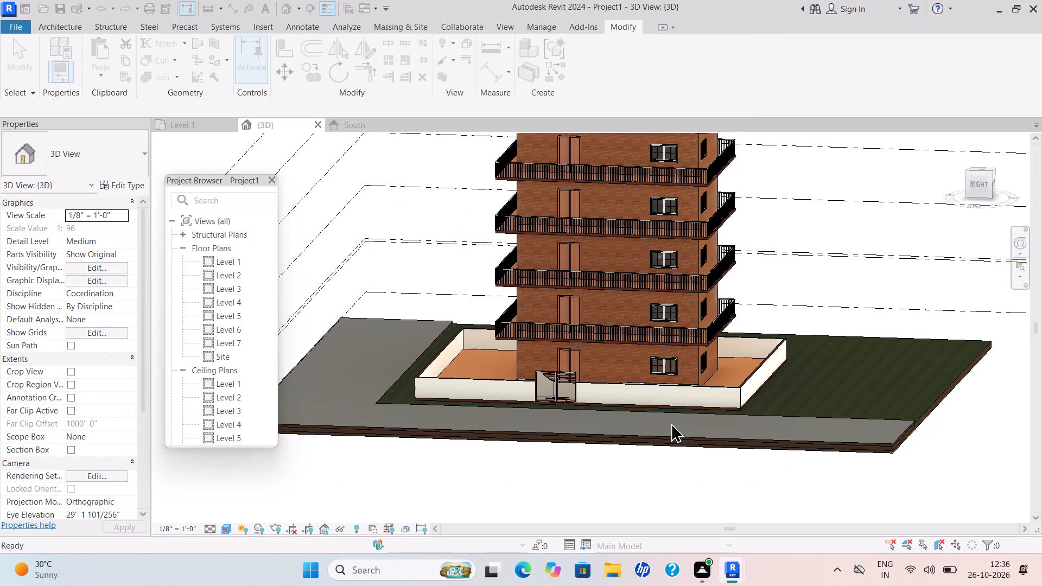
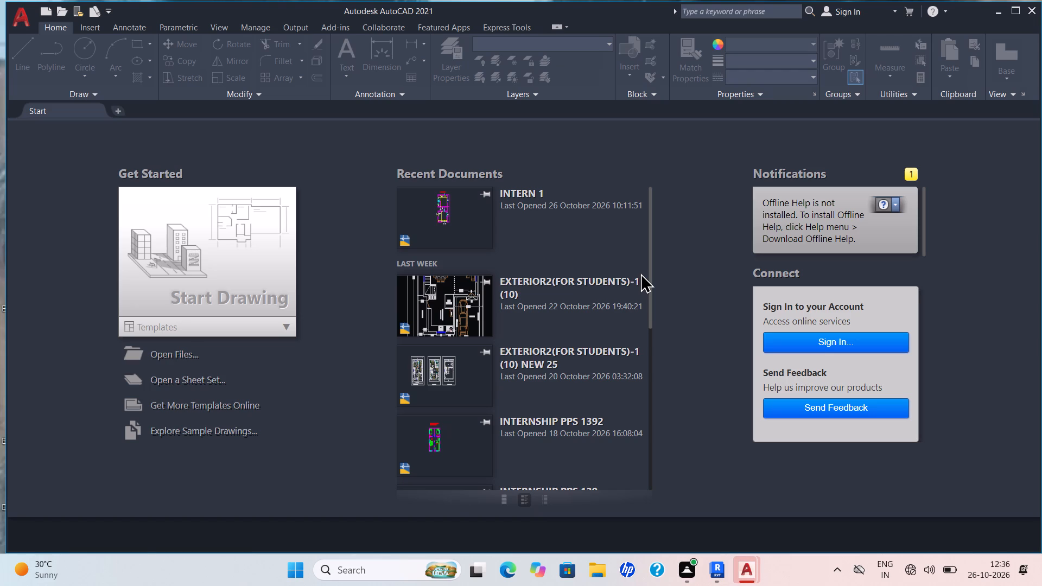
# Open the INTERN P49 drawing from the Documents folder.
pyautogui.click(181, 359)
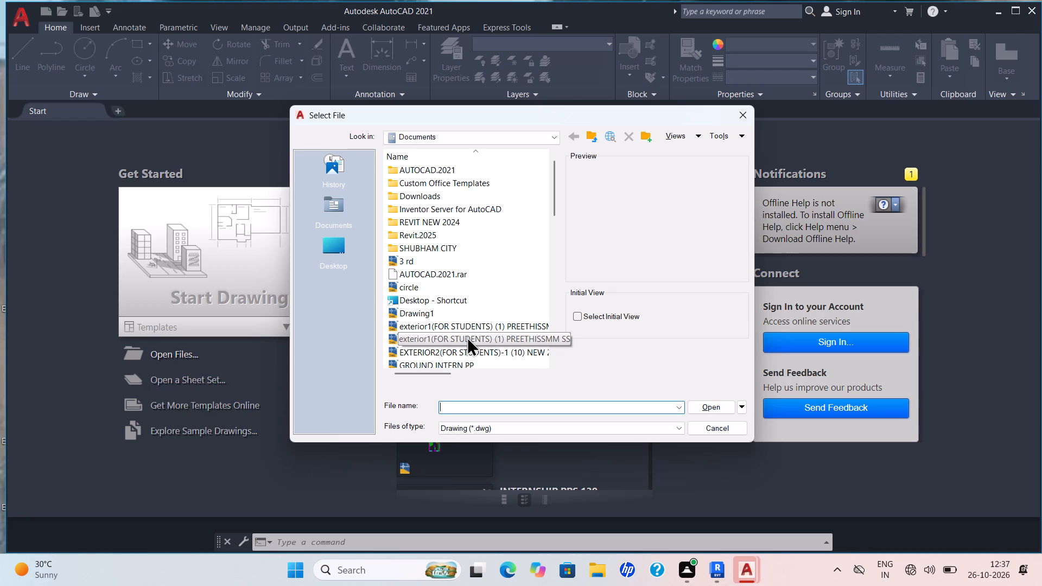
pyautogui.scroll(-3, 453, 342)
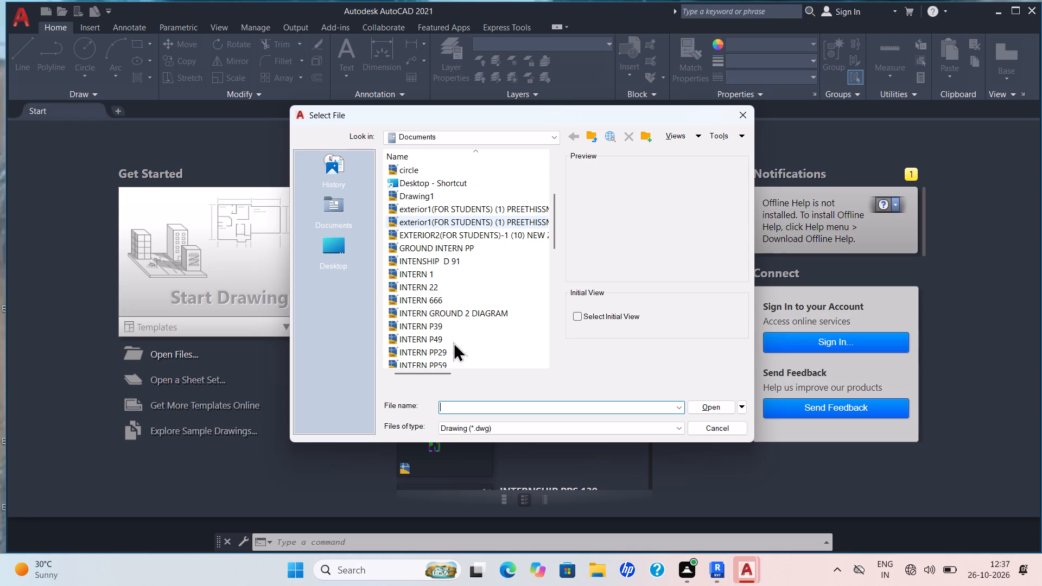
pyautogui.click(428, 274)
pyautogui.click(427, 301)
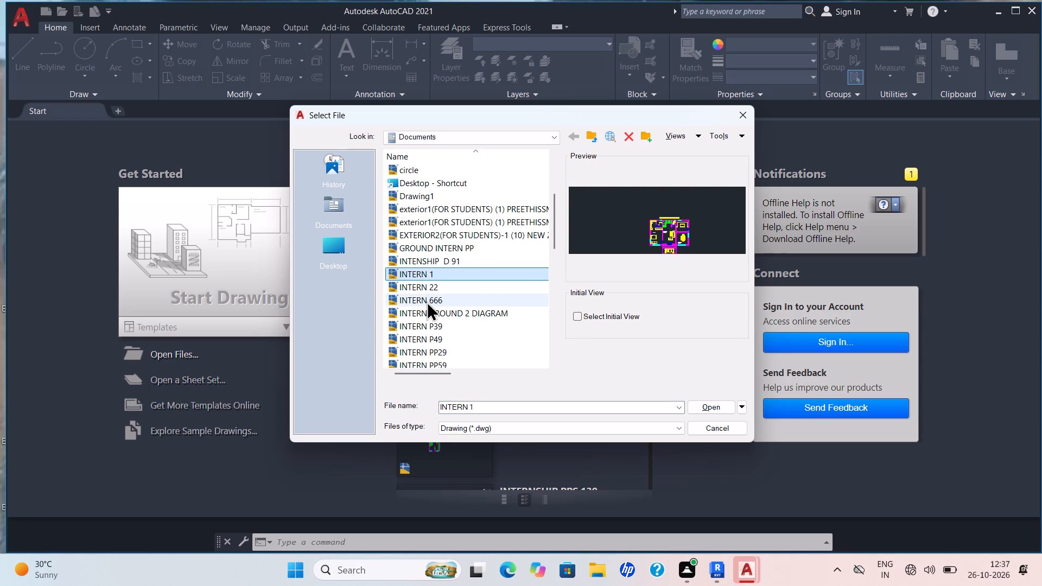
pyautogui.click(430, 323)
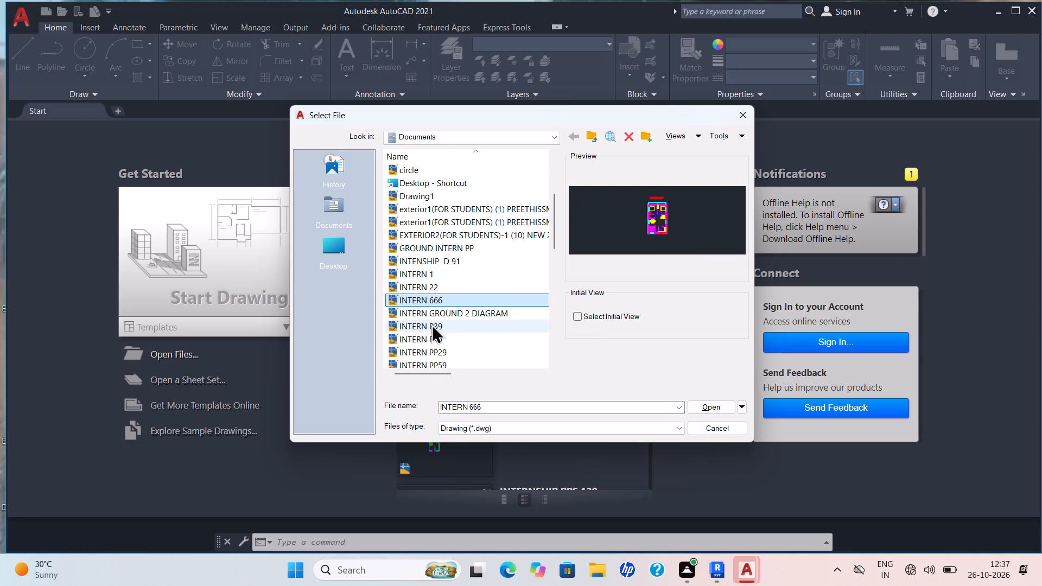
pyautogui.click(434, 340)
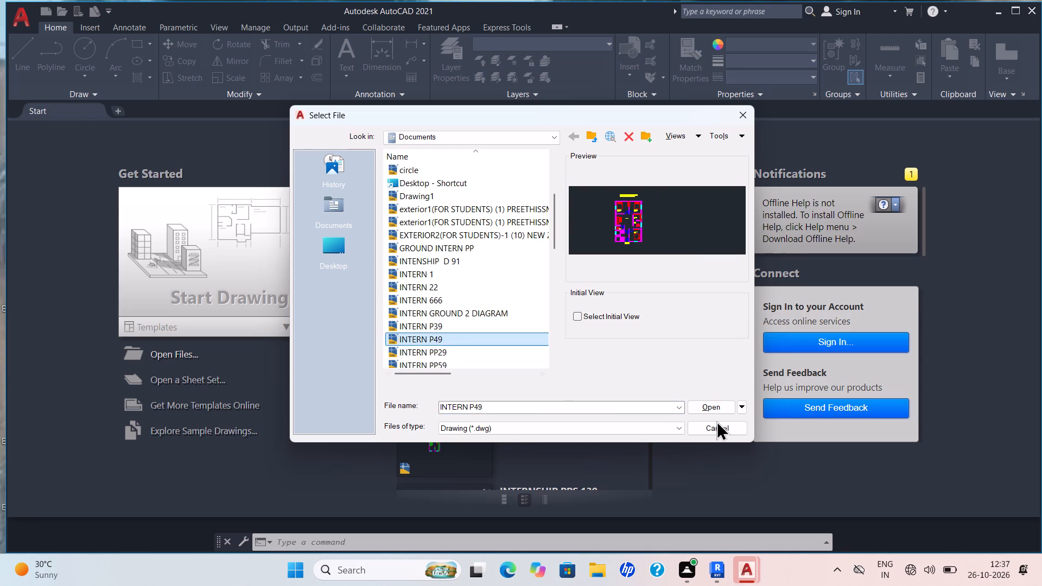
pyautogui.click(713, 405)
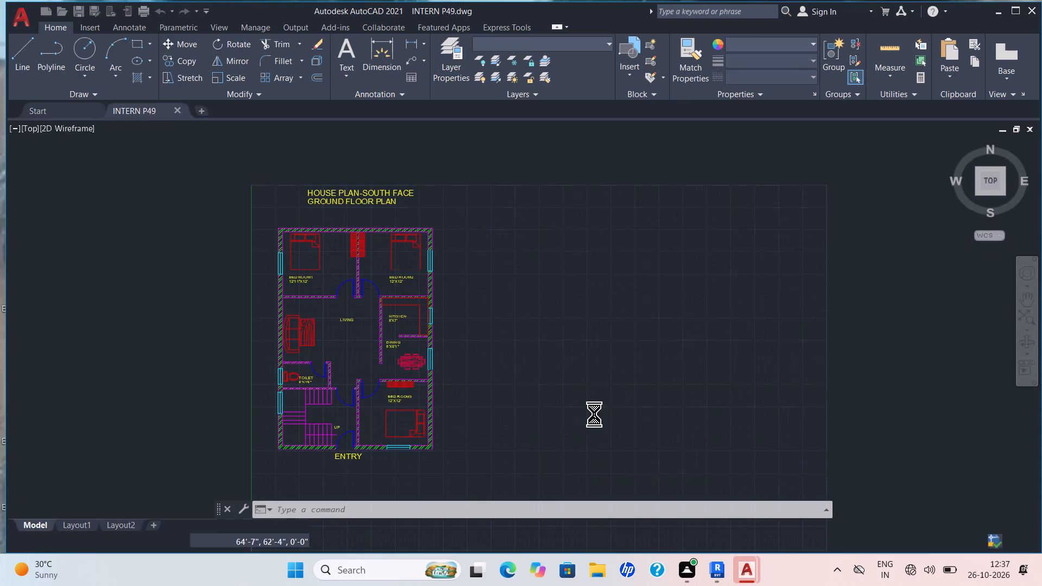
# Examine the south-facing ground floor house plan, including its title and room layout.
pyautogui.scroll(5, 346, 286)
pyautogui.scroll(-3, 346, 281)
pyautogui.scroll(1, 348, 290)
pyautogui.scroll(-2, 349, 292)
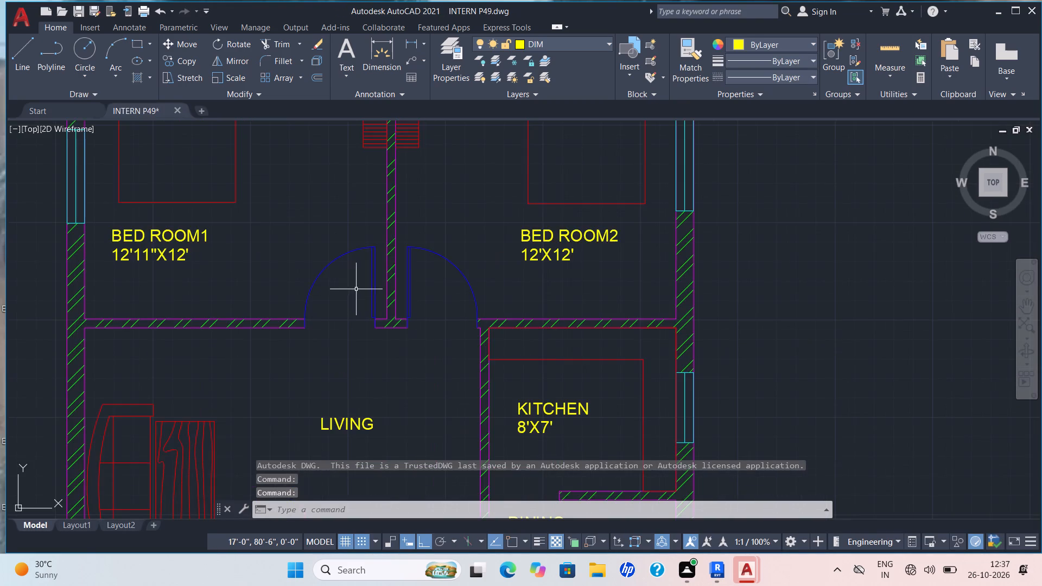
pyautogui.scroll(-4, 356, 289)
pyautogui.scroll(-5, 370, 382)
pyautogui.moveTo(368, 382); pyautogui.dragTo(379, 335, button='middle')
pyautogui.scroll(-1, 385, 313)
pyautogui.scroll(4, 385, 313)
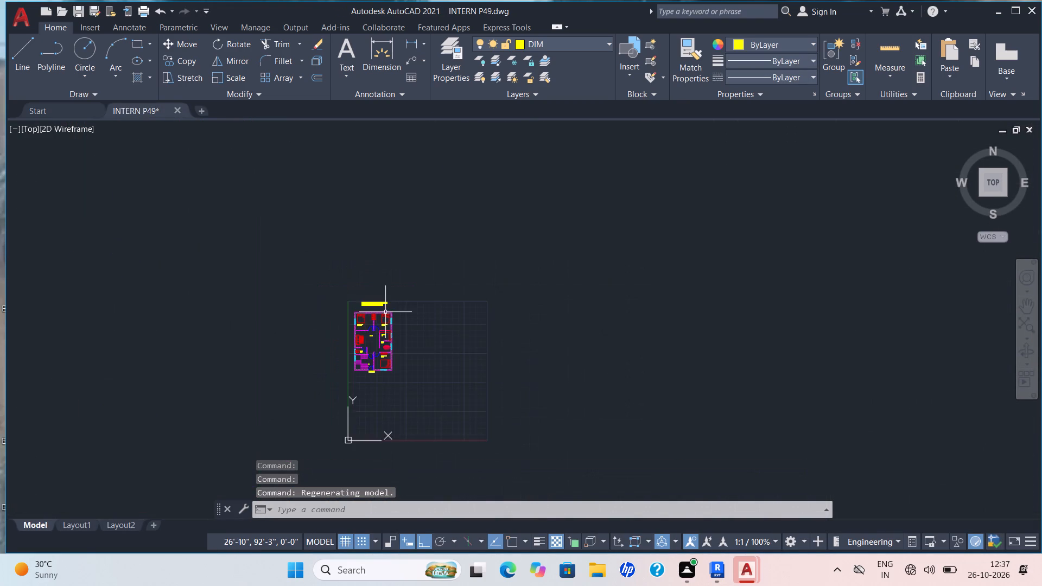
pyautogui.scroll(5, 386, 302)
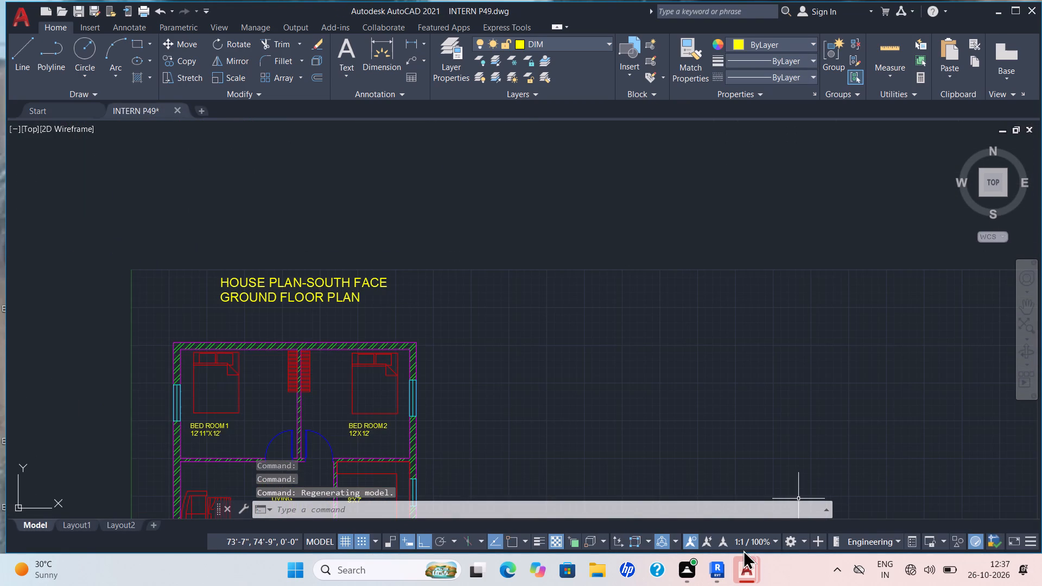
# Switch to Revit's E1 project and start an in-place model in the Generic Models category, keeping the default name.
pyautogui.click(687, 523)
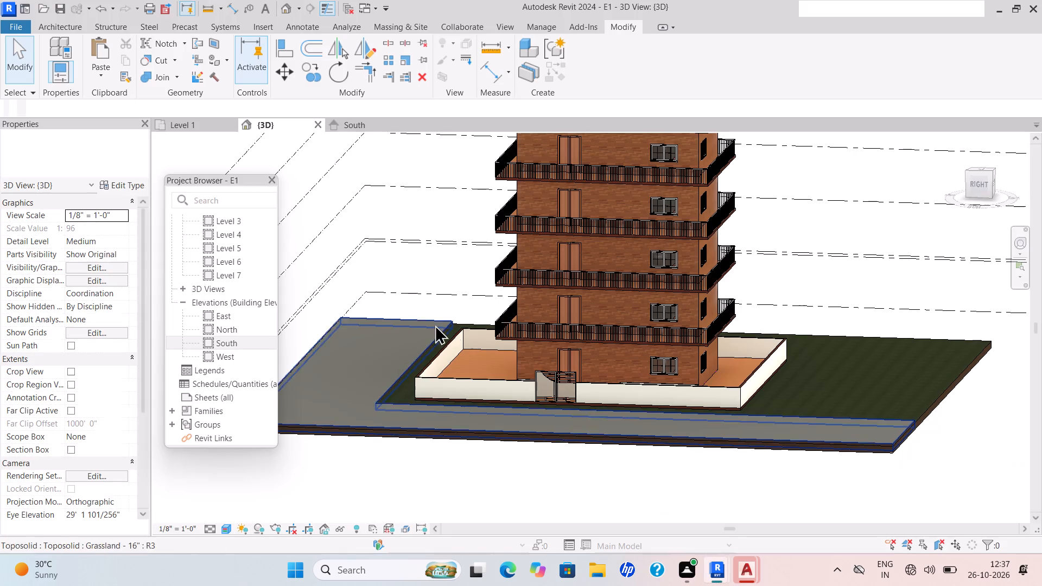
pyautogui.scroll(-1, 473, 337)
pyautogui.scroll(4, 473, 337)
pyautogui.scroll(-1, 530, 376)
pyautogui.scroll(3, 530, 376)
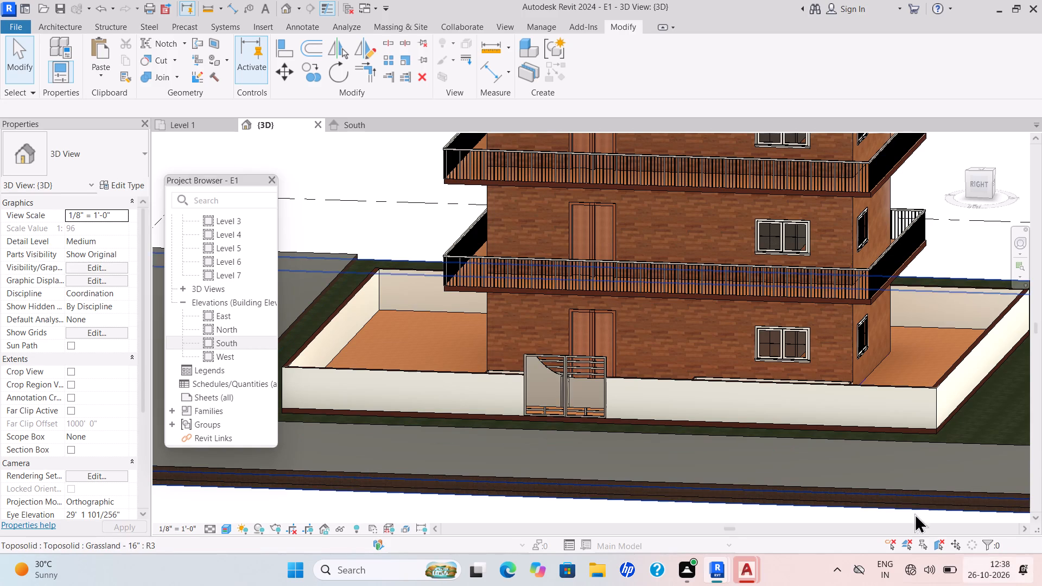
pyautogui.click(59, 21)
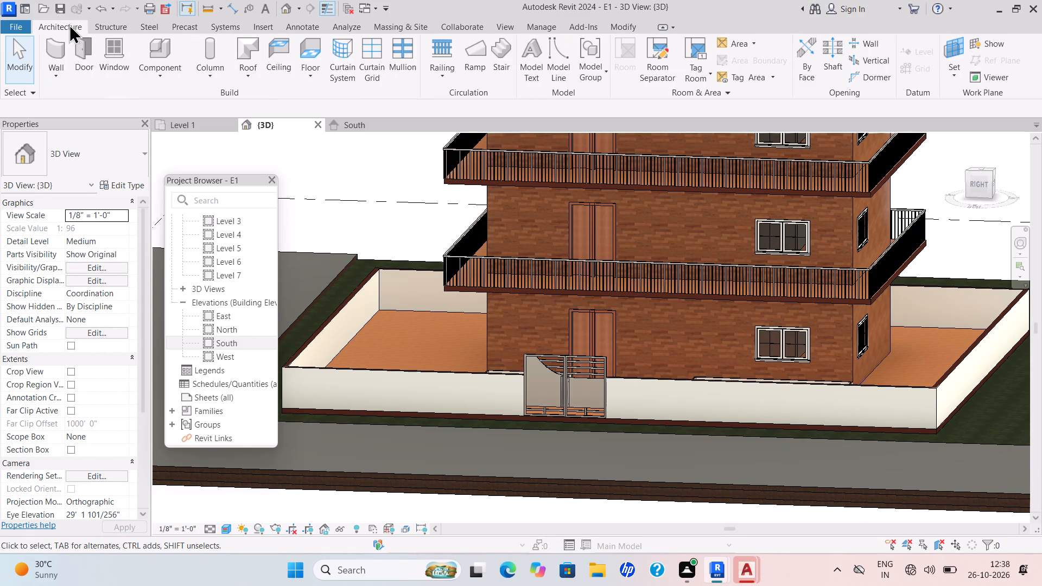
pyautogui.scroll(2, 448, 378)
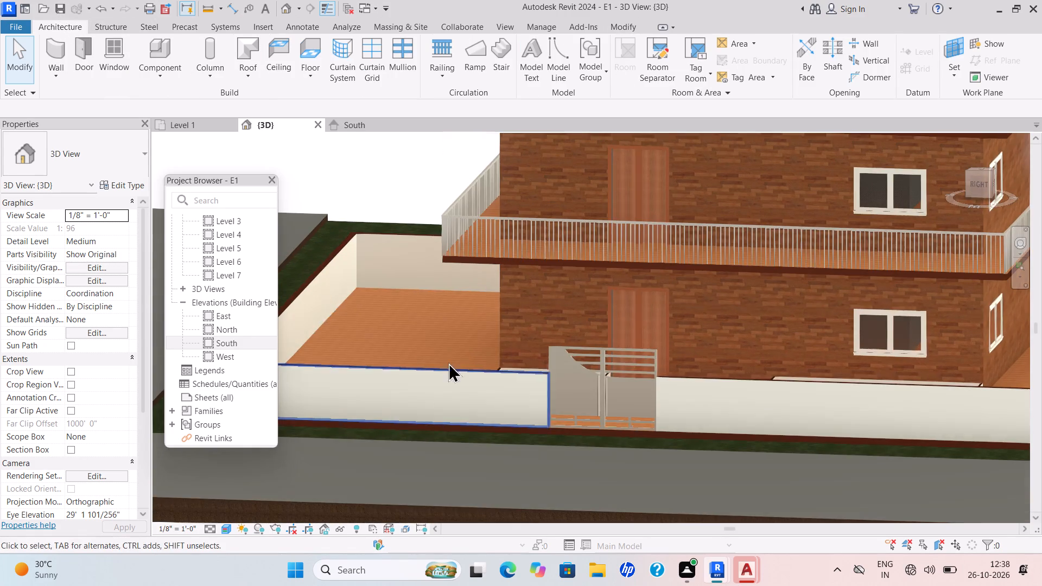
pyautogui.click(169, 76)
pyautogui.click(182, 125)
pyautogui.scroll(-4, 523, 240)
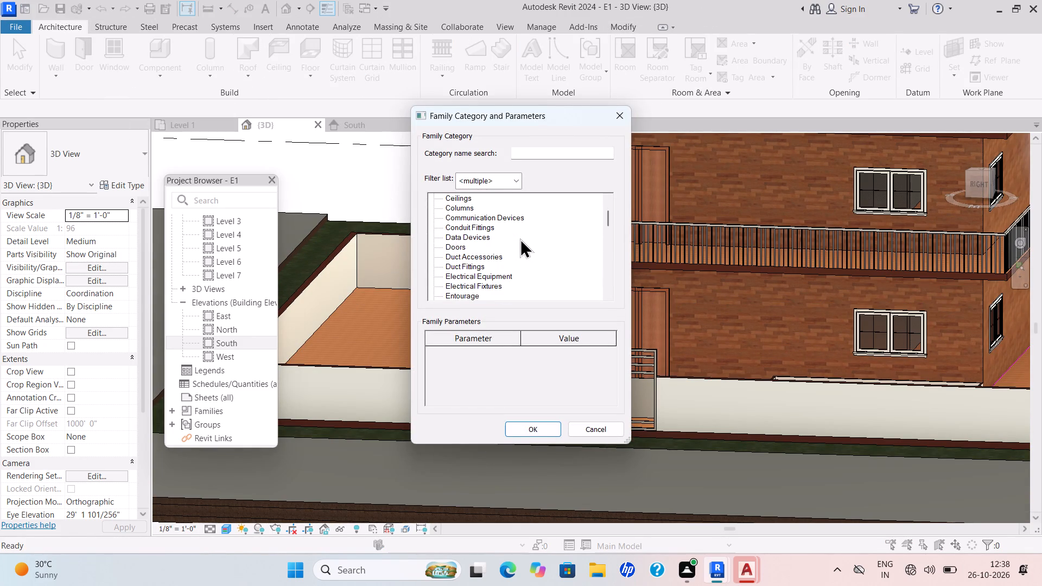
pyautogui.scroll(-3, 497, 267)
pyautogui.scroll(1, 498, 279)
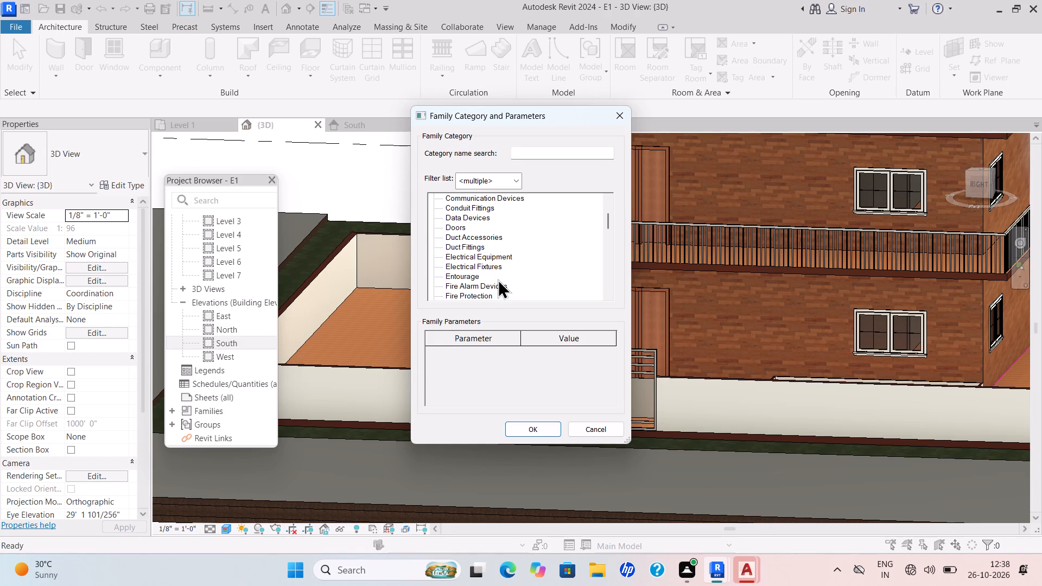
pyautogui.scroll(-5, 485, 286)
pyautogui.click(474, 292)
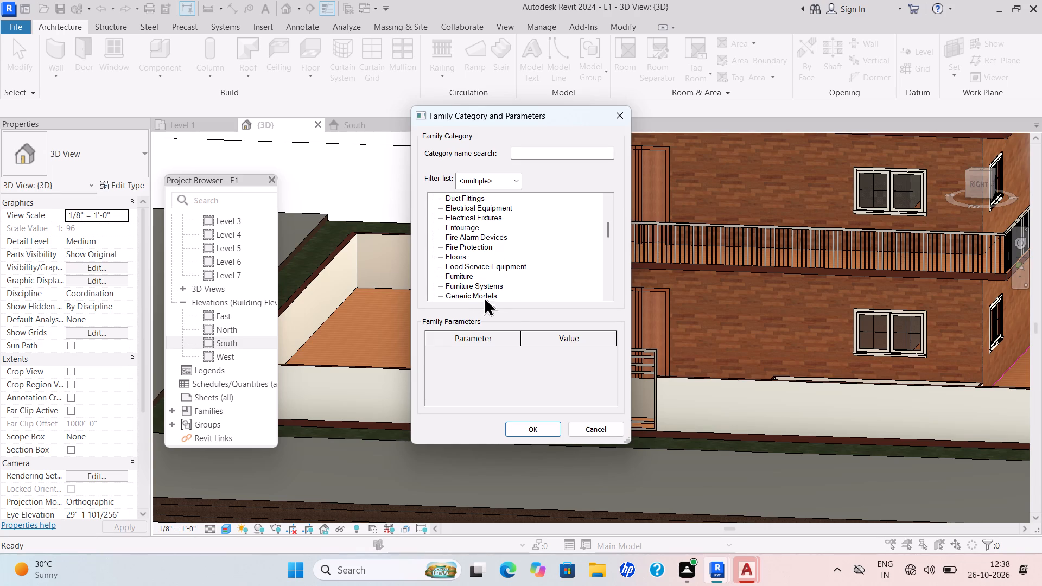
pyautogui.click(548, 425)
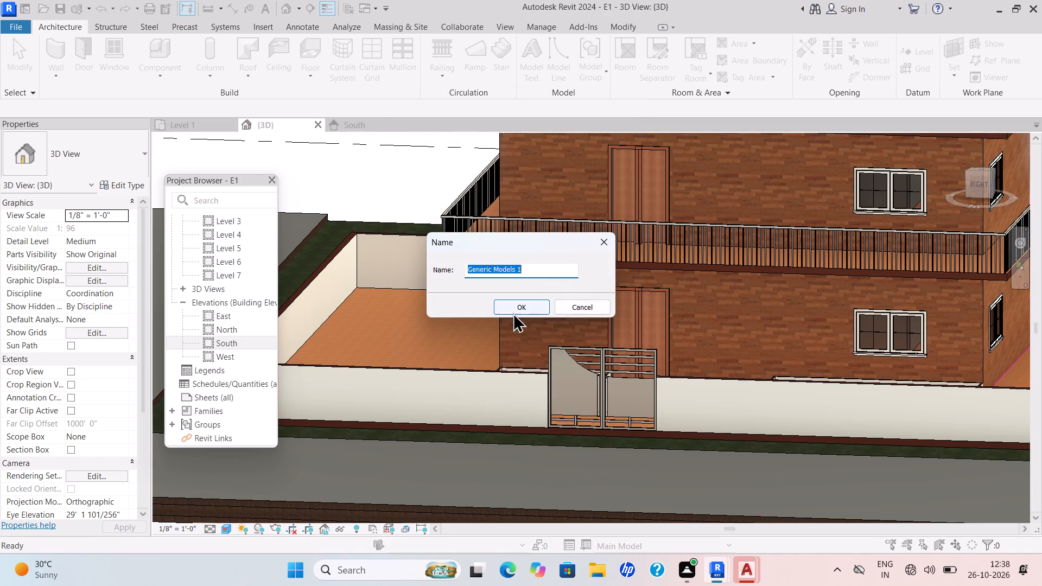
pyautogui.click(513, 313)
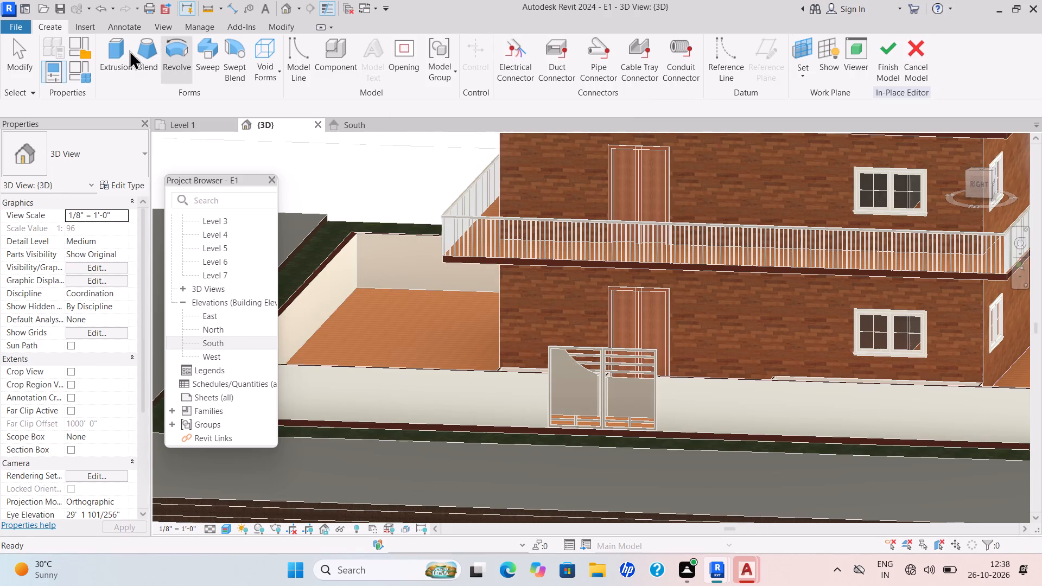
# Start an Extrusion and pick the gate-side boundary wall's face as its work plane in the East elevation.
pyautogui.click(805, 79)
pyautogui.click(825, 122)
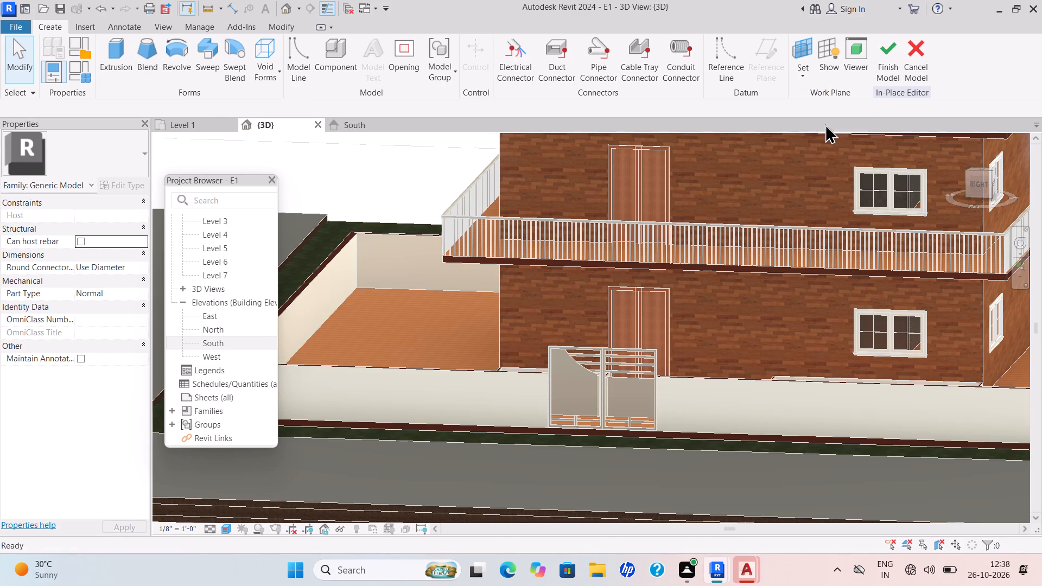
pyautogui.click(112, 63)
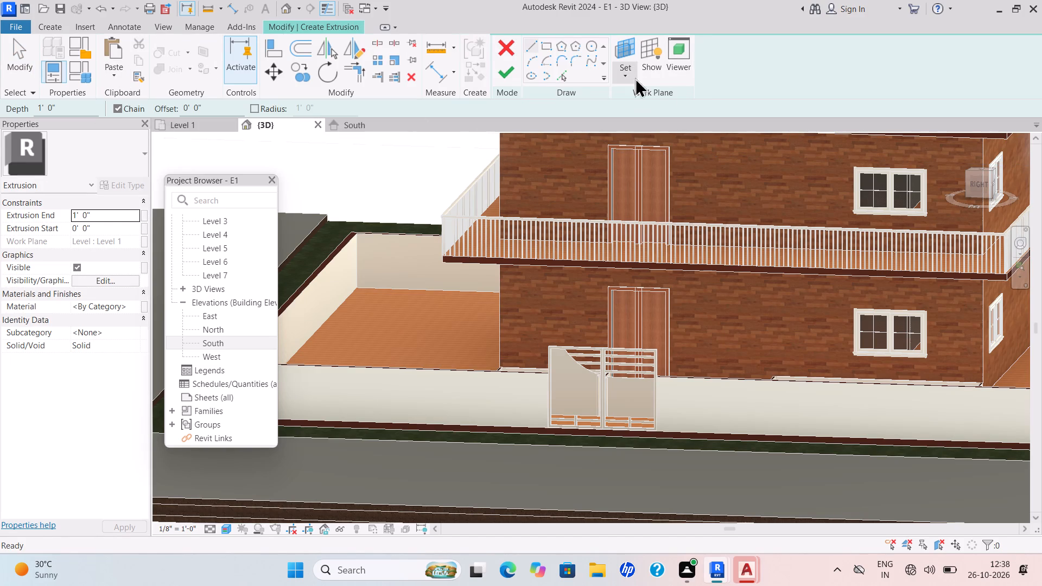
pyautogui.click(370, 129)
pyautogui.scroll(2, 536, 458)
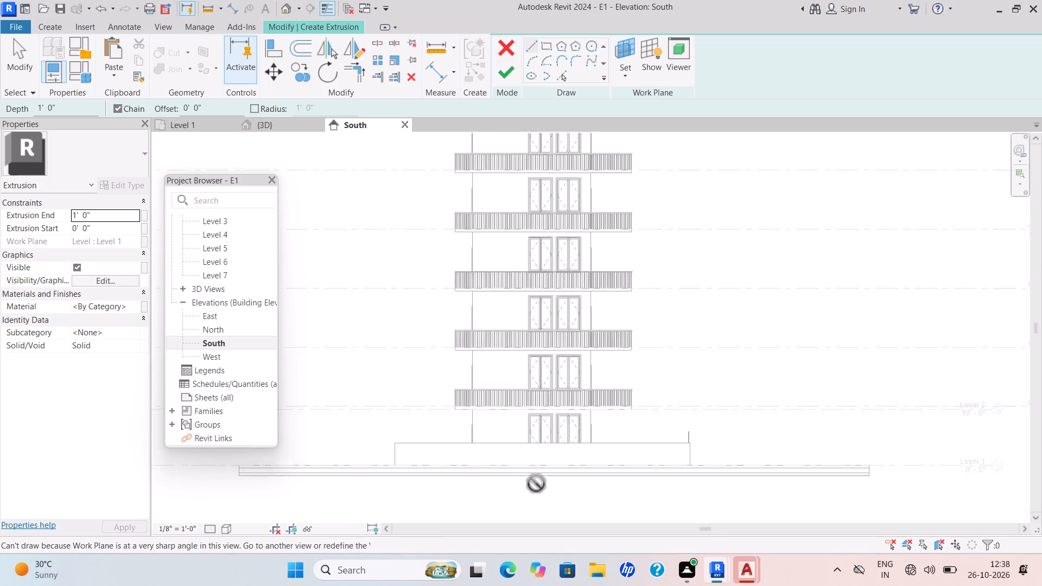
pyautogui.scroll(3, 536, 483)
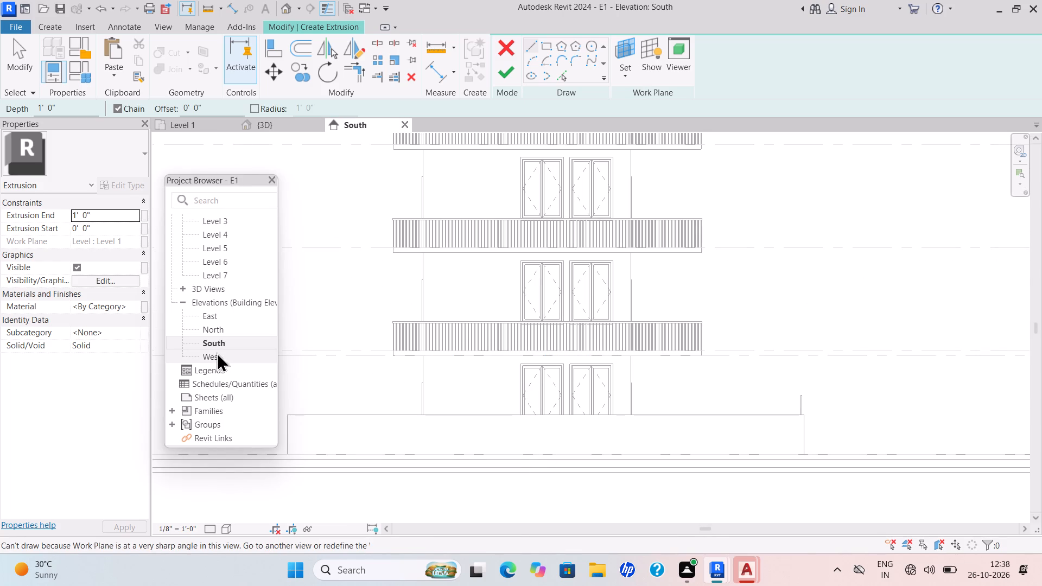
pyautogui.doubleClick(218, 356)
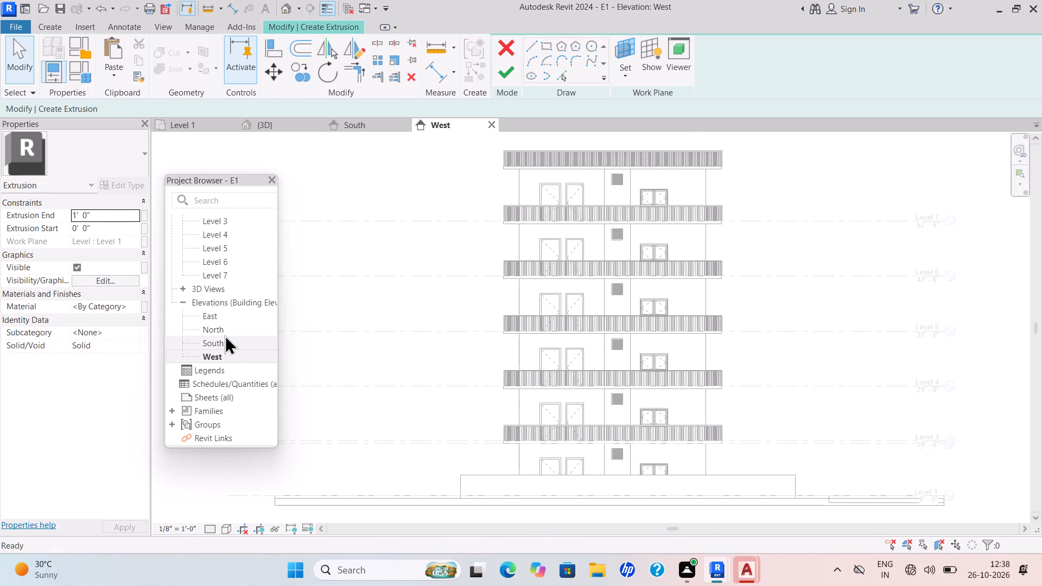
pyautogui.doubleClick(220, 333)
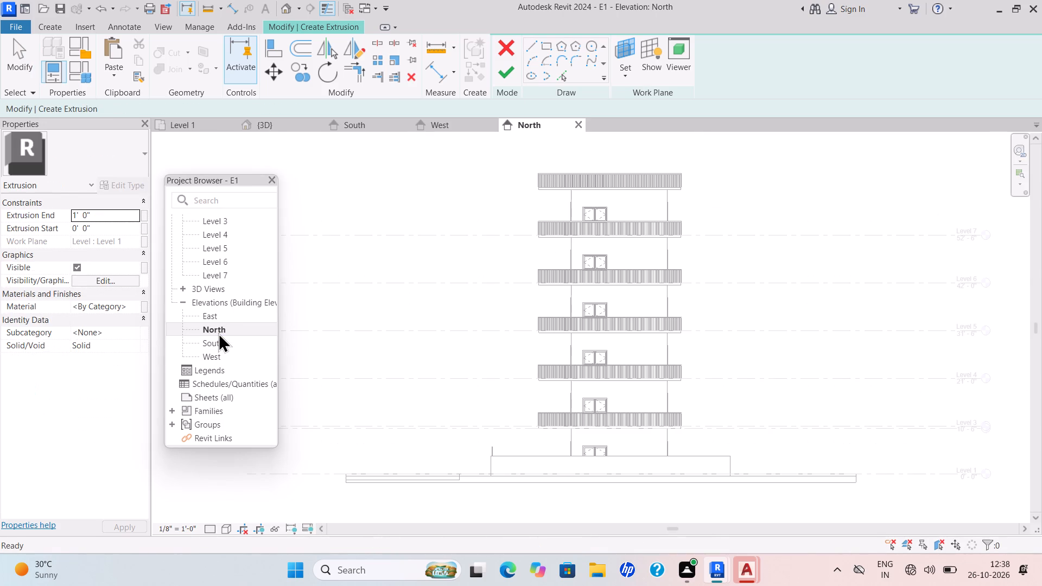
pyautogui.doubleClick(213, 317)
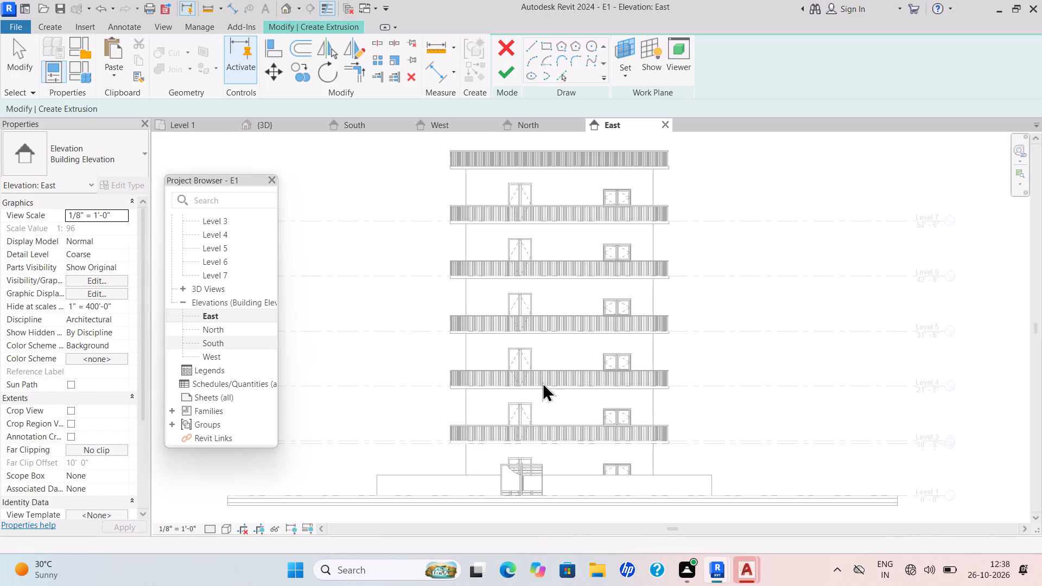
pyautogui.scroll(3, 580, 475)
pyautogui.moveTo(575, 423); pyautogui.dragTo(655, 234, button='middle')
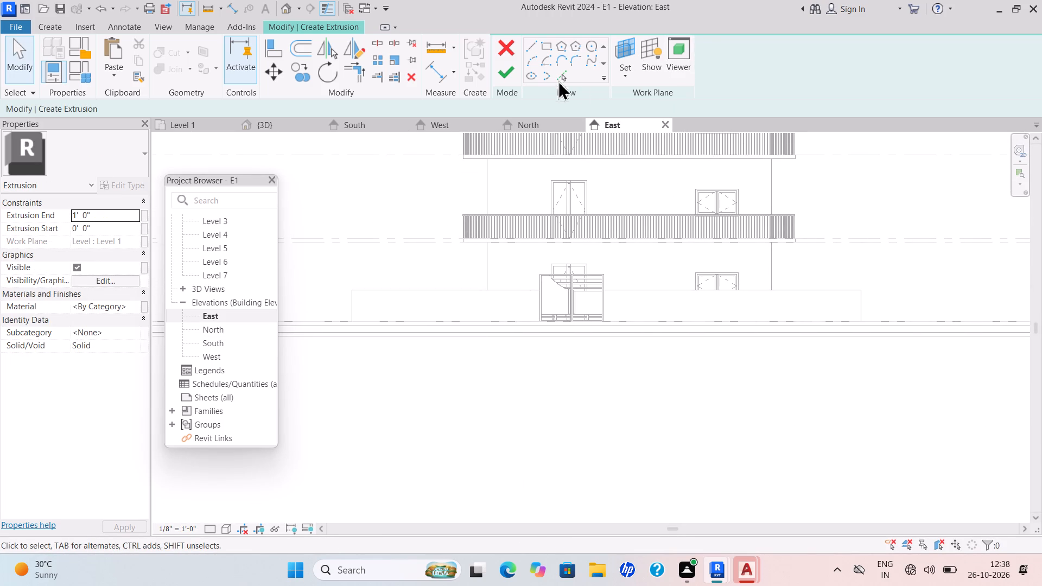
pyautogui.click(627, 71)
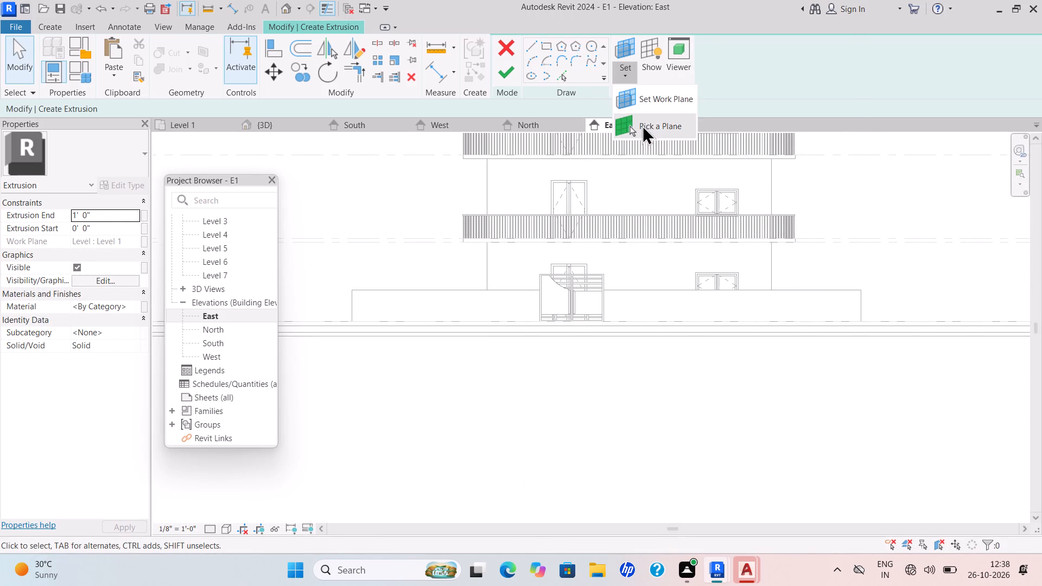
pyautogui.click(642, 125)
pyautogui.click(494, 294)
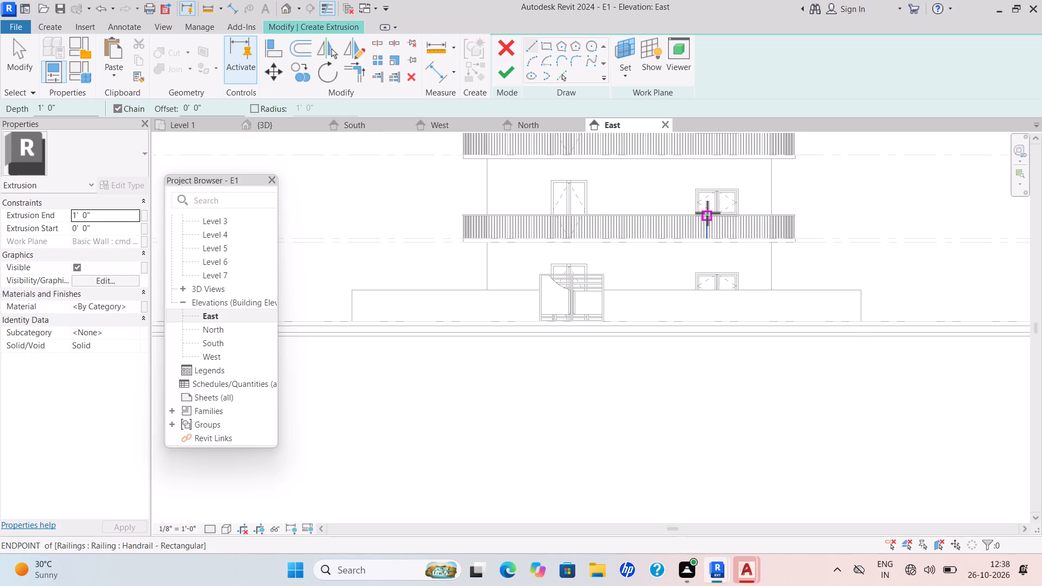
# Extrude a rectangle about 1'-5" wide and 4'-6" tall at the boundary wall's left end in the East elevation, 1'-0" deep.
pyautogui.scroll(2, 556, 74)
pyautogui.scroll(-1, 556, 74)
pyautogui.scroll(1, 555, 73)
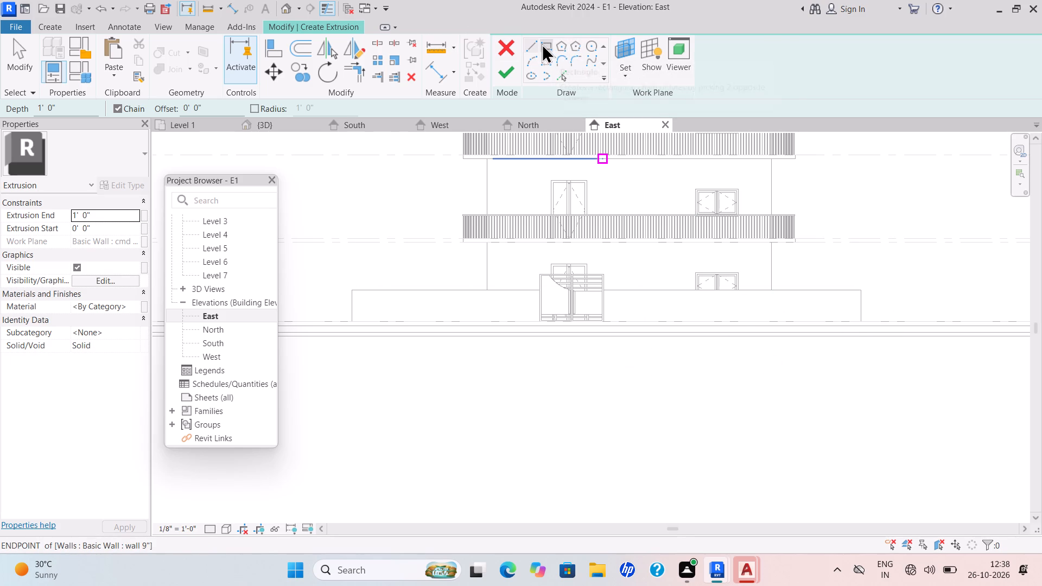
pyautogui.click(542, 46)
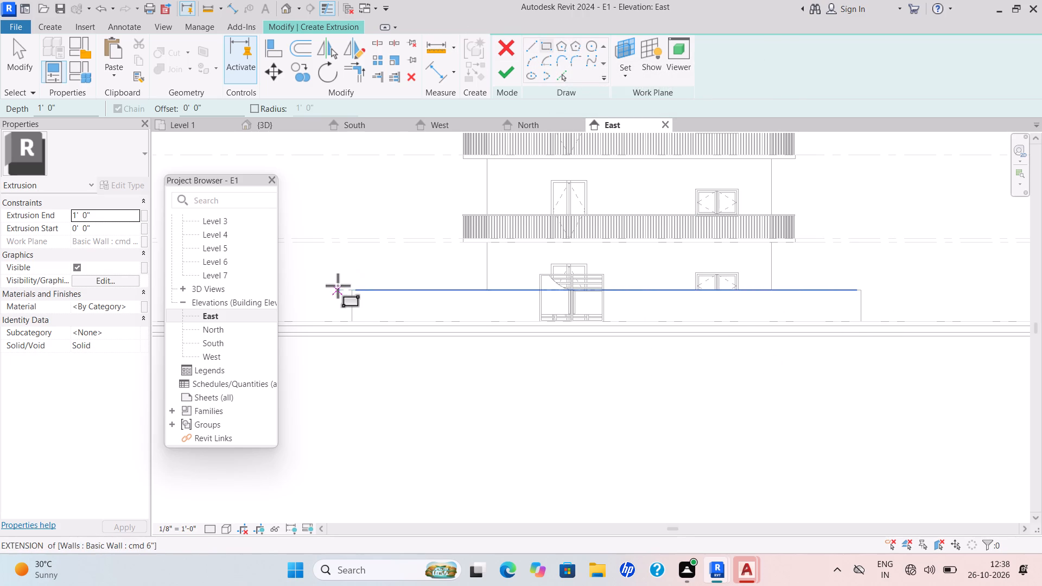
pyautogui.scroll(7, 337, 286)
pyautogui.moveTo(365, 286); pyautogui.dragTo(373, 288)
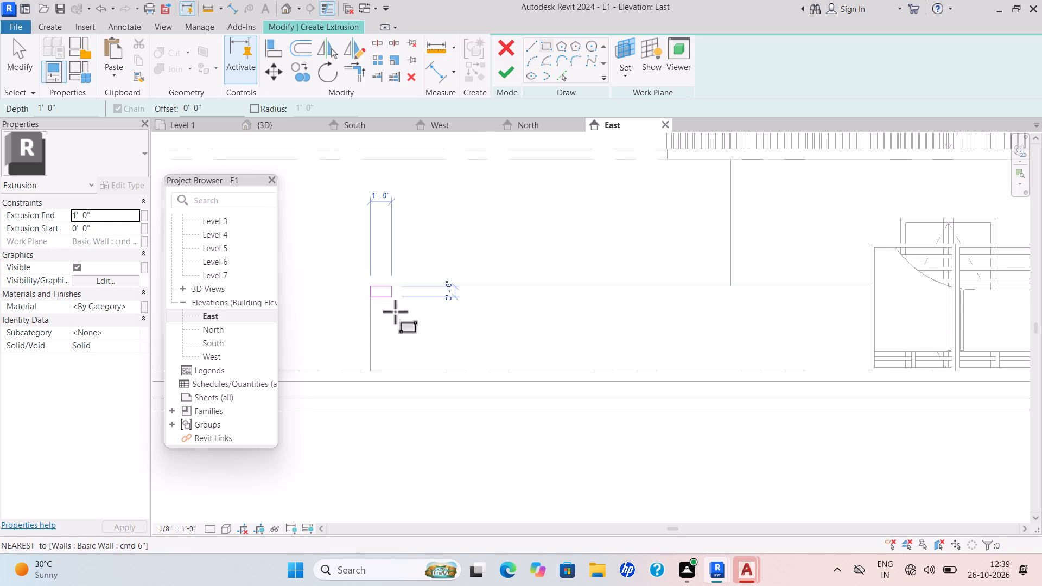
pyautogui.click(401, 379)
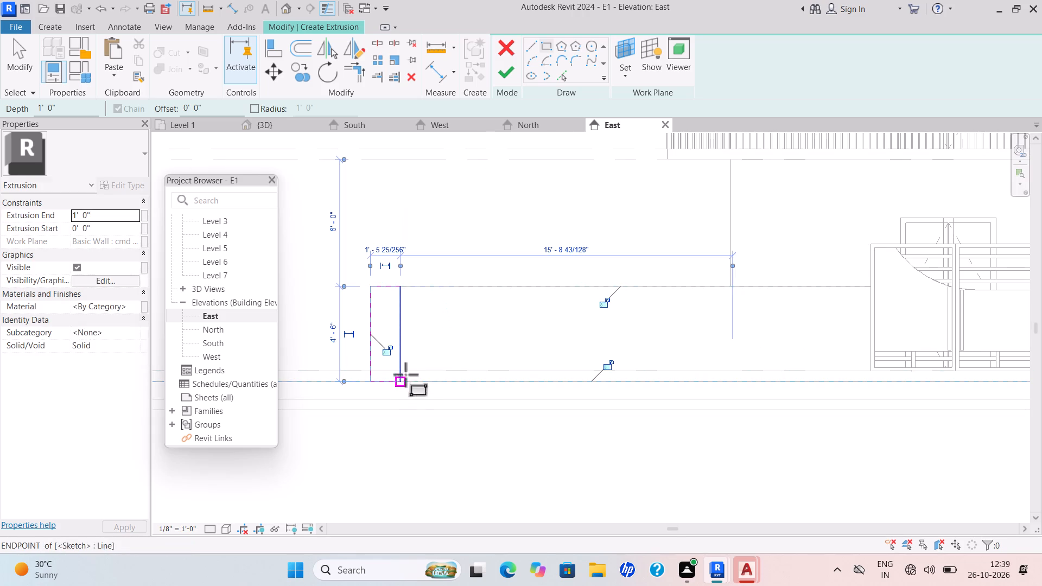
pyautogui.click(513, 69)
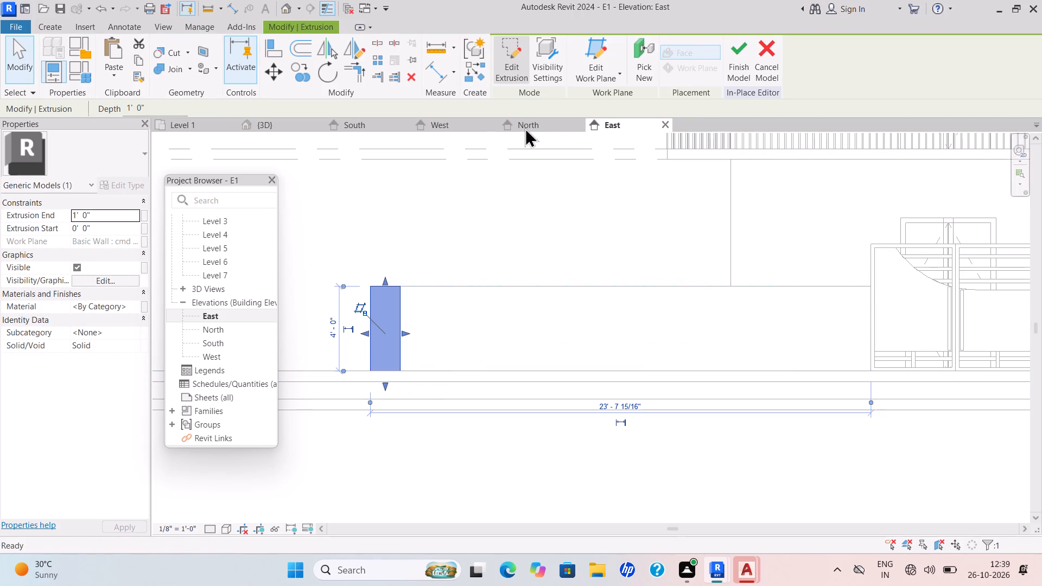
pyautogui.scroll(3, 455, 316)
pyautogui.press('Escape')
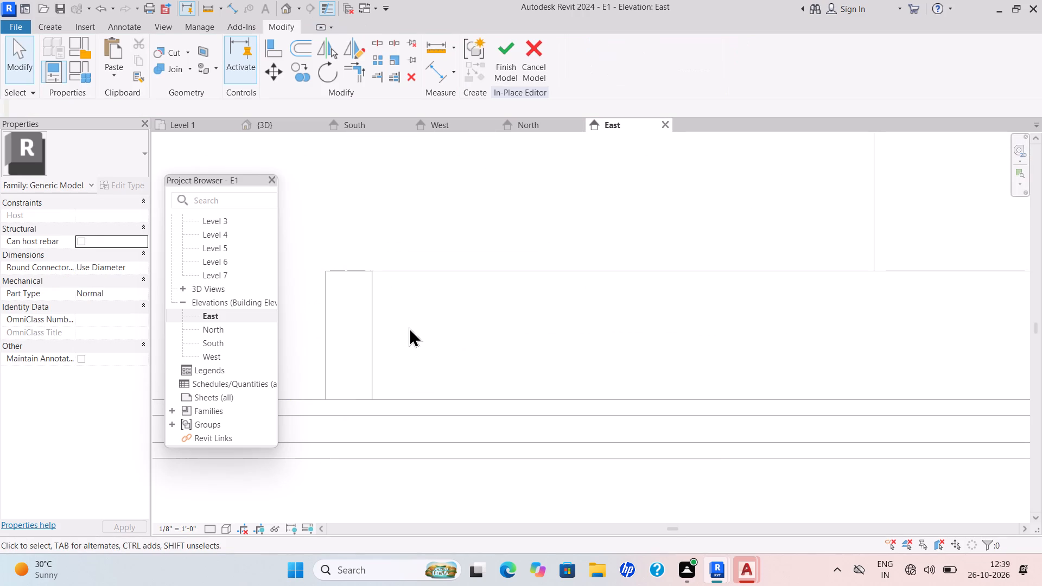
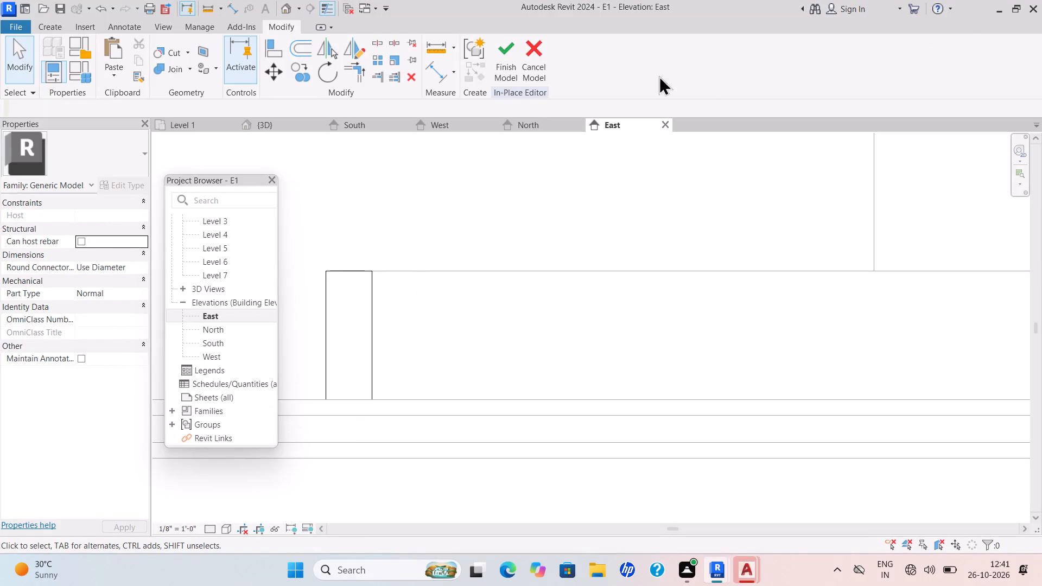
# Finish the in-place model of the boundary wall pillar.
pyautogui.click(504, 67)
pyautogui.scroll(-5, 348, 280)
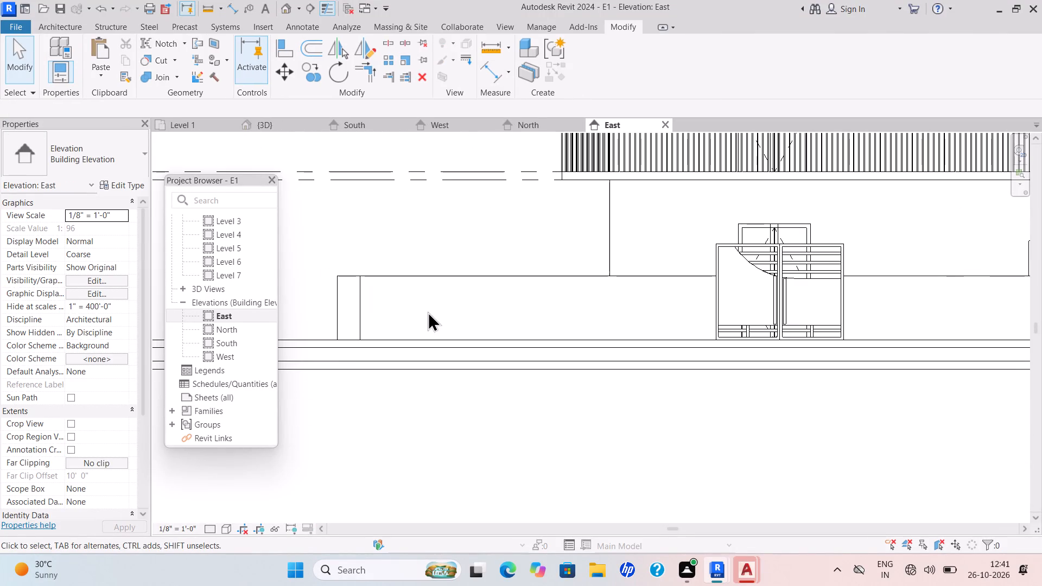
# Copy the pillar seven times along the boundary wall towards the gate at 3'-0" spacing in the East elevation.
pyautogui.scroll(2, 343, 333)
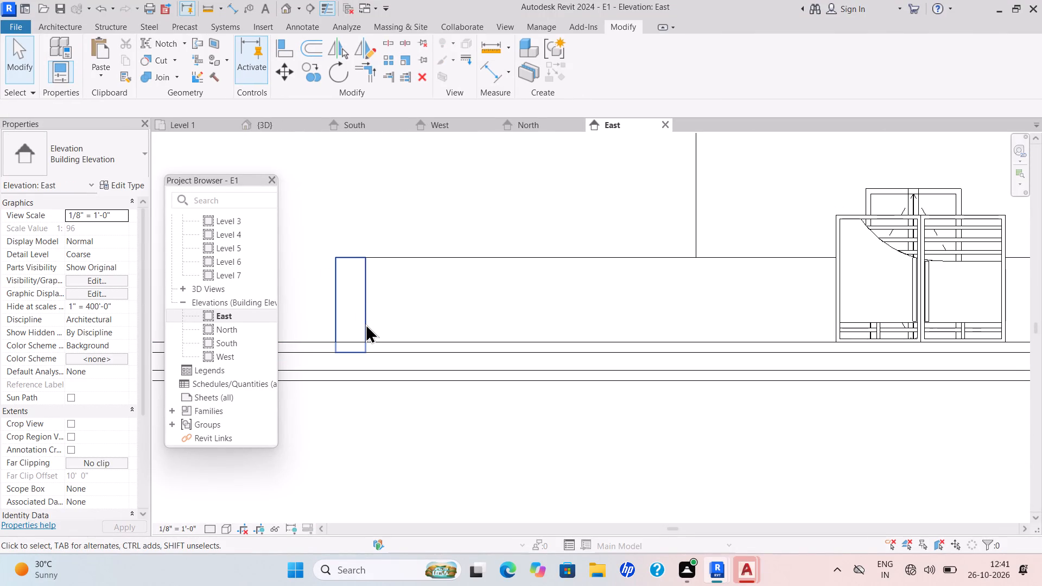
pyautogui.click(365, 323)
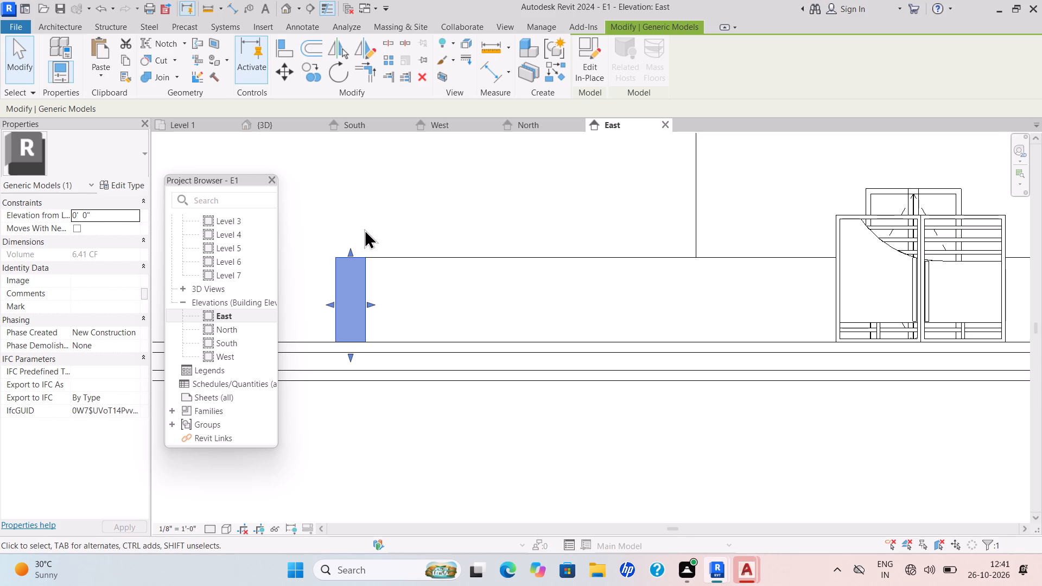
pyautogui.click(305, 75)
pyautogui.click(375, 341)
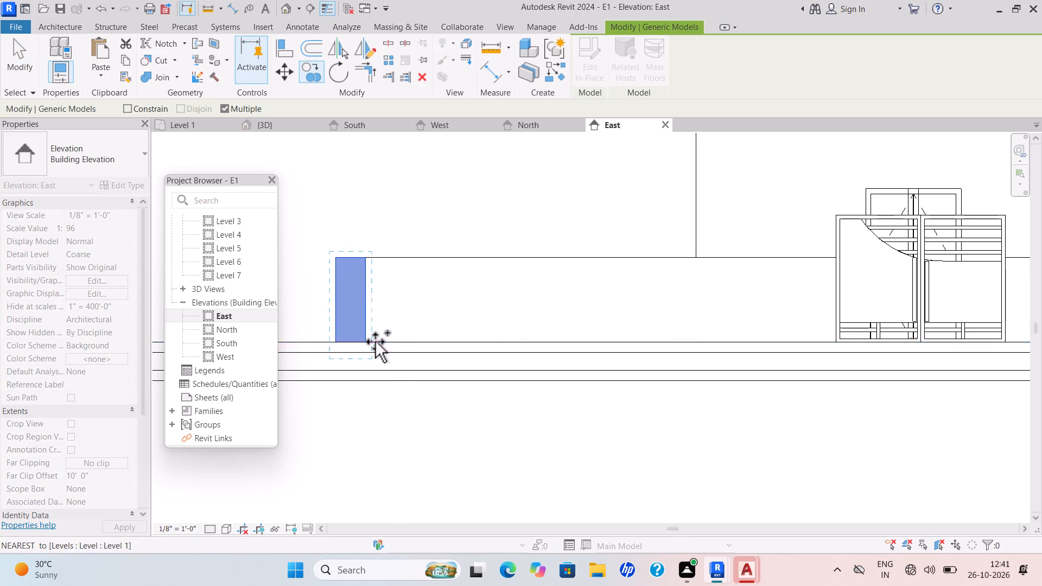
pyautogui.scroll(5, 840, 342)
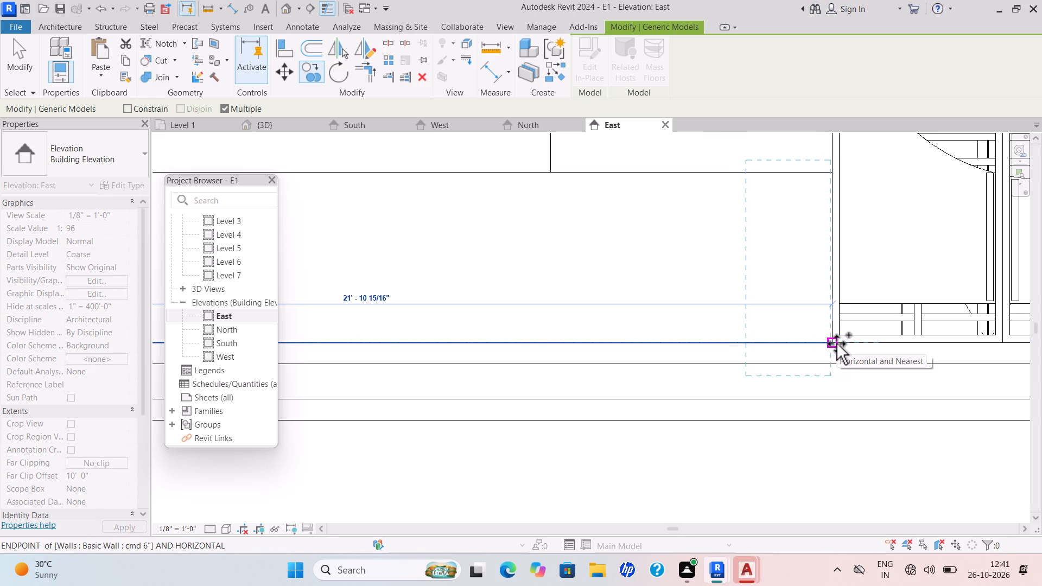
pyautogui.write("3'")
pyautogui.press('Return')
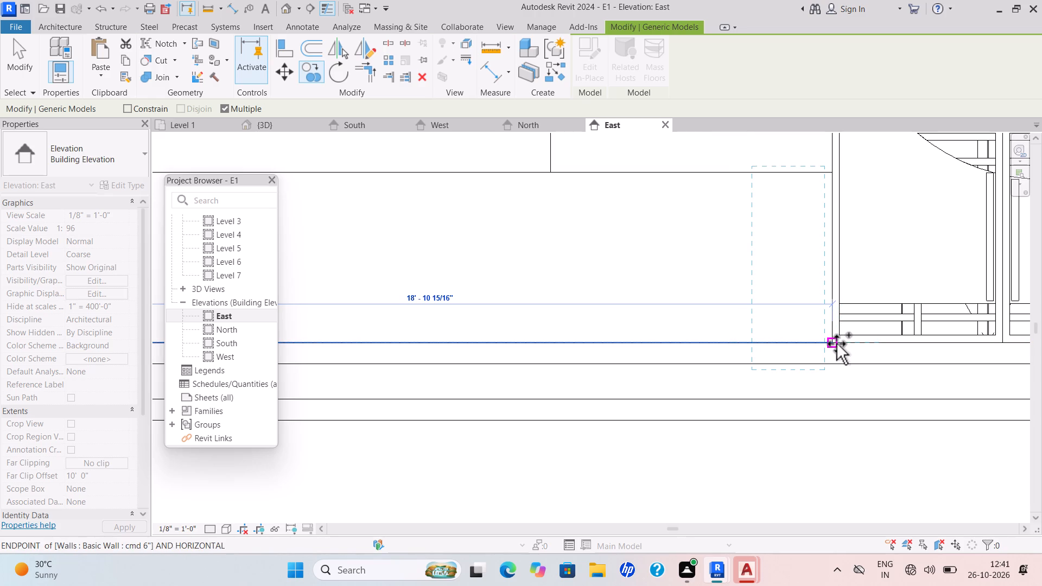
pyautogui.write("3'")
pyautogui.press('Return')
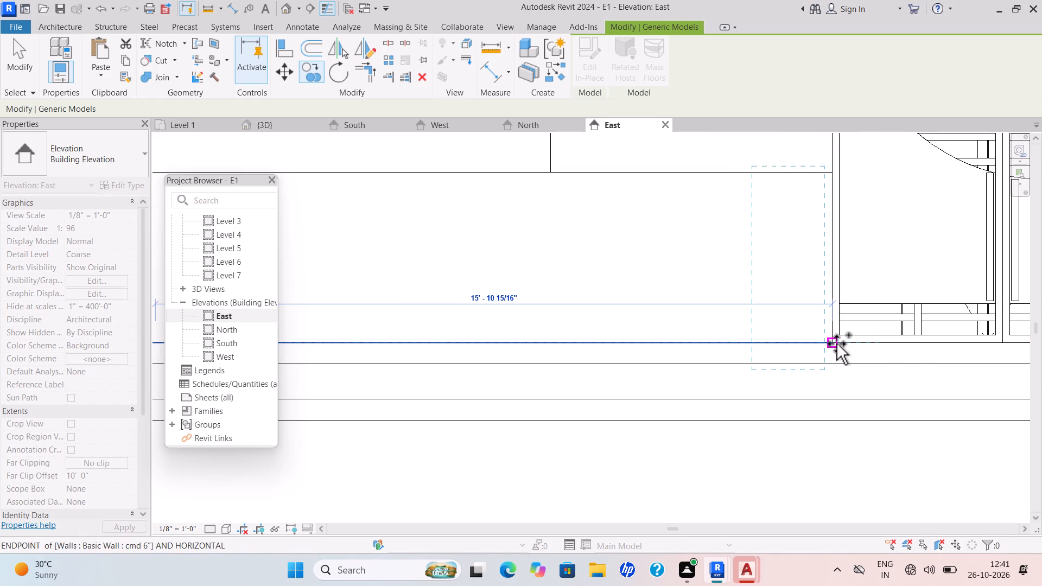
pyautogui.write("3'")
pyautogui.press('Return')
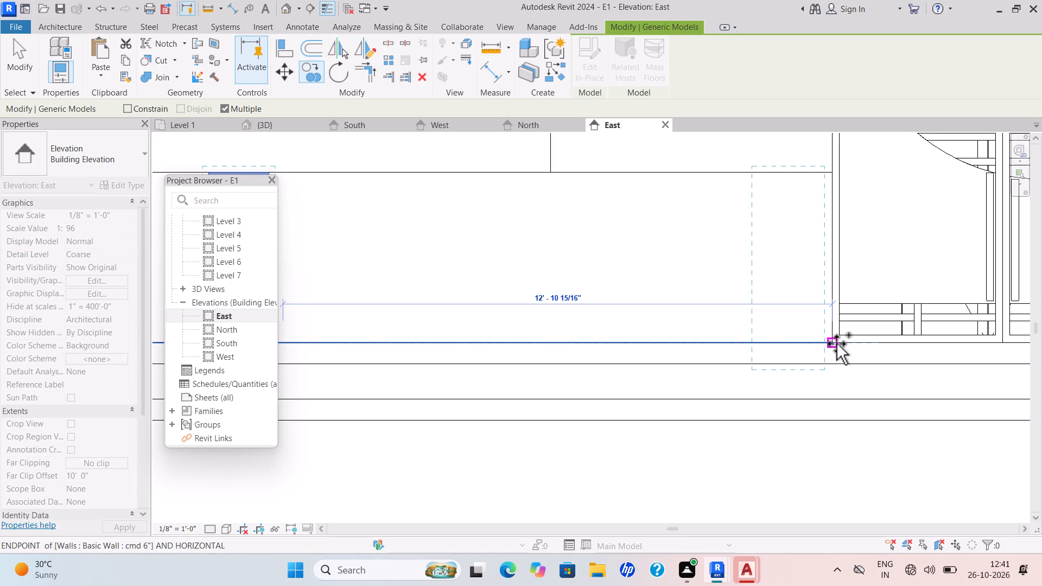
pyautogui.write("3'")
pyautogui.press('Return')
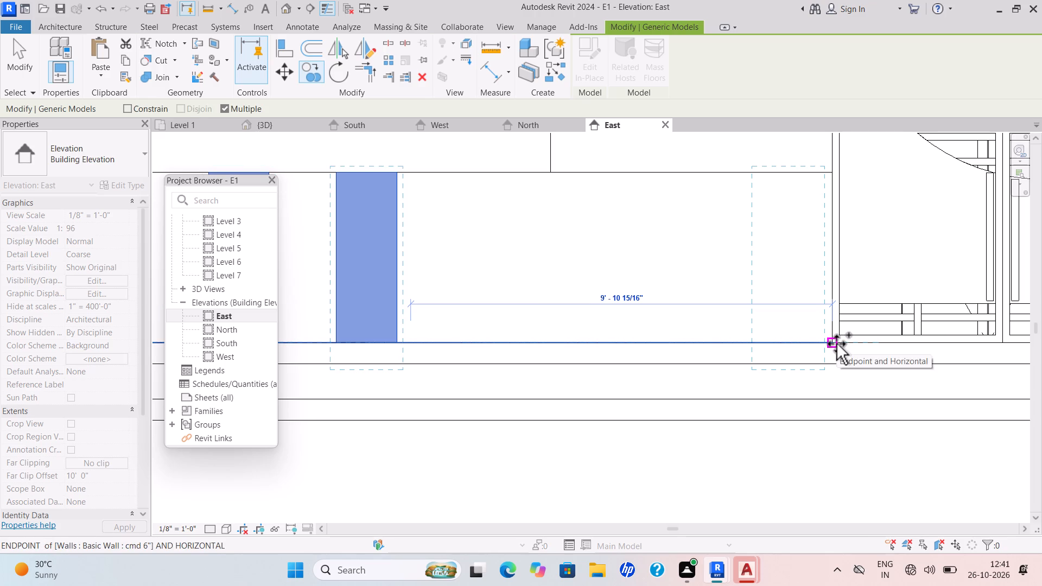
pyautogui.write("3'")
pyautogui.press('Return')
pyautogui.write("3'")
pyautogui.press('Return')
pyautogui.write("3'")
pyautogui.press('Return')
# Place another pillar copy on the far side of the gate, about 11'-9" from the last copy.
pyautogui.scroll(-1, 708, 378)
pyautogui.scroll(1, 705, 378)
pyautogui.scroll(-7, 695, 385)
pyautogui.moveTo(665, 383); pyautogui.dragTo(482, 366, button='middle')
pyautogui.scroll(-1, 657, 382)
pyautogui.scroll(6, 726, 352)
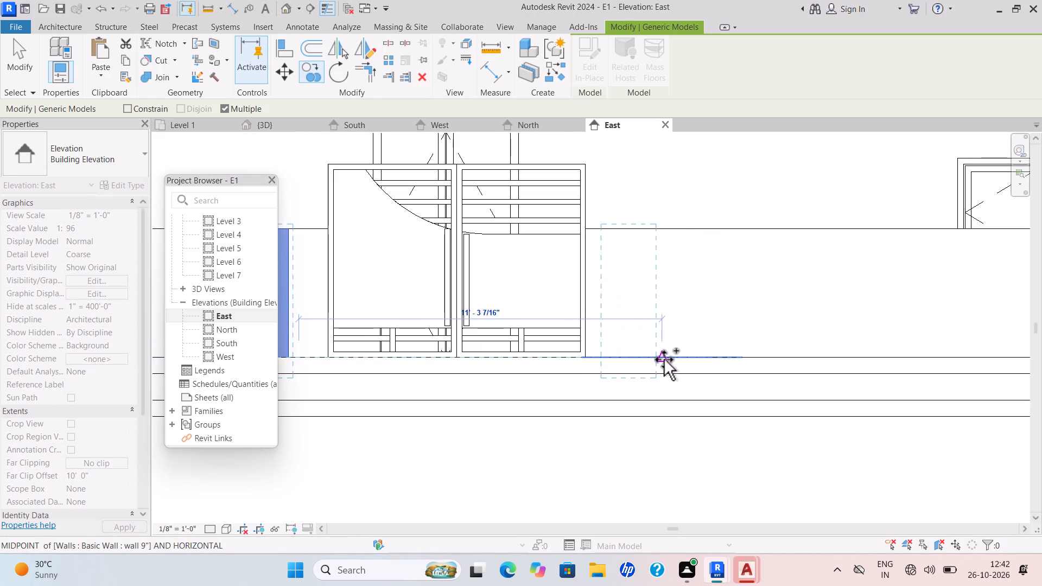
pyautogui.scroll(-1, 664, 359)
pyautogui.scroll(3, 664, 359)
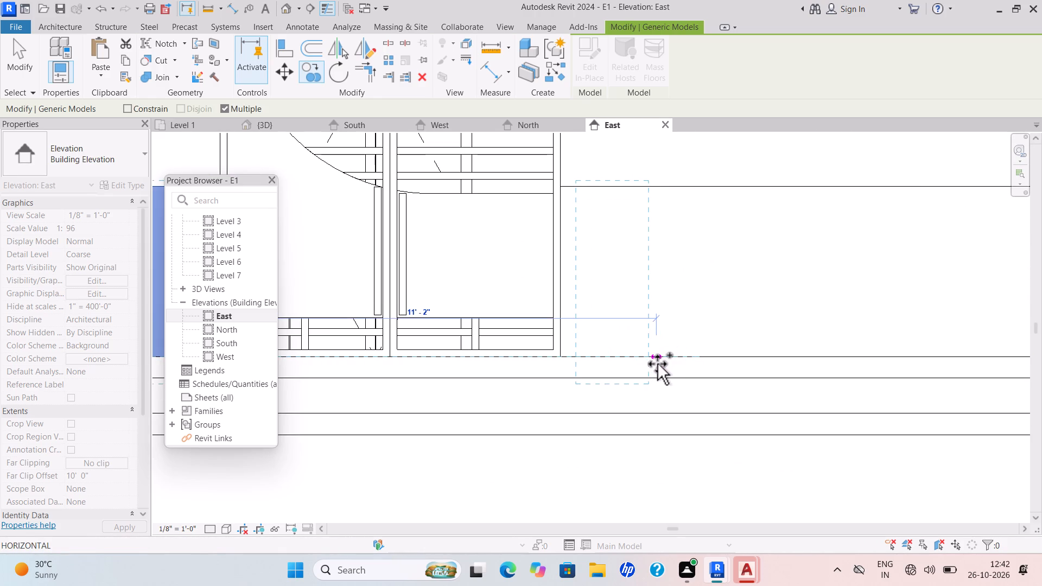
pyautogui.scroll(-3, 657, 364)
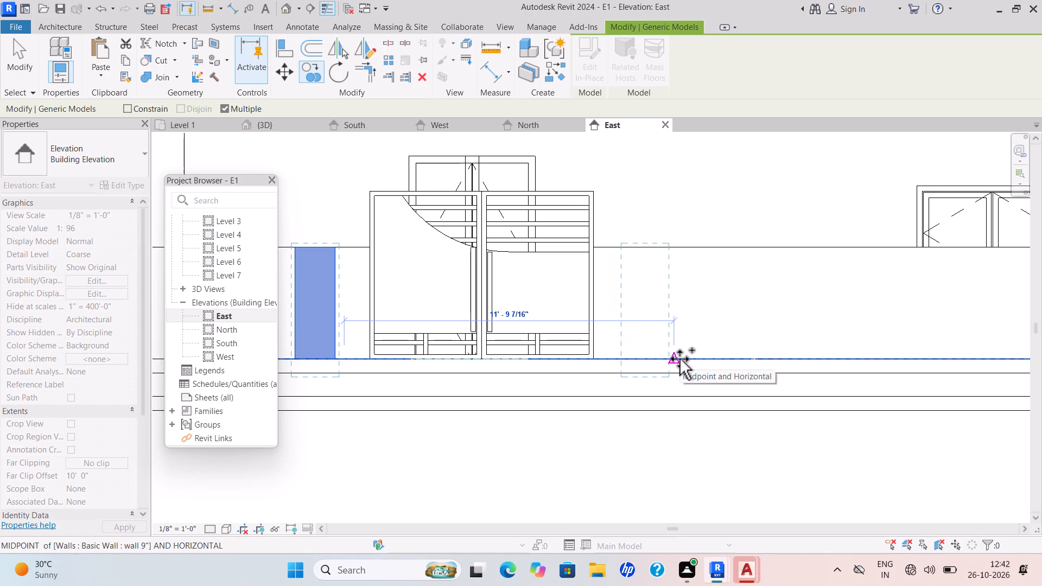
pyautogui.click(679, 359)
# Add ten more pillar copies at 3'-0" spacing from the gate to the far end of the boundary wall.
pyautogui.scroll(-4, 735, 352)
pyautogui.moveTo(736, 352); pyautogui.dragTo(413, 349, button='middle')
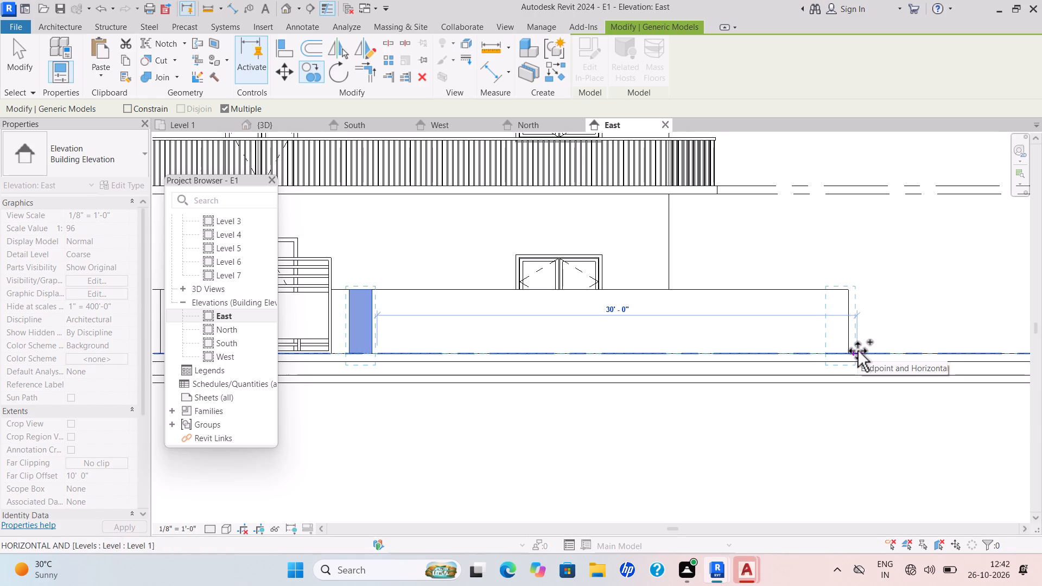
pyautogui.write("3'")
pyautogui.press('Return')
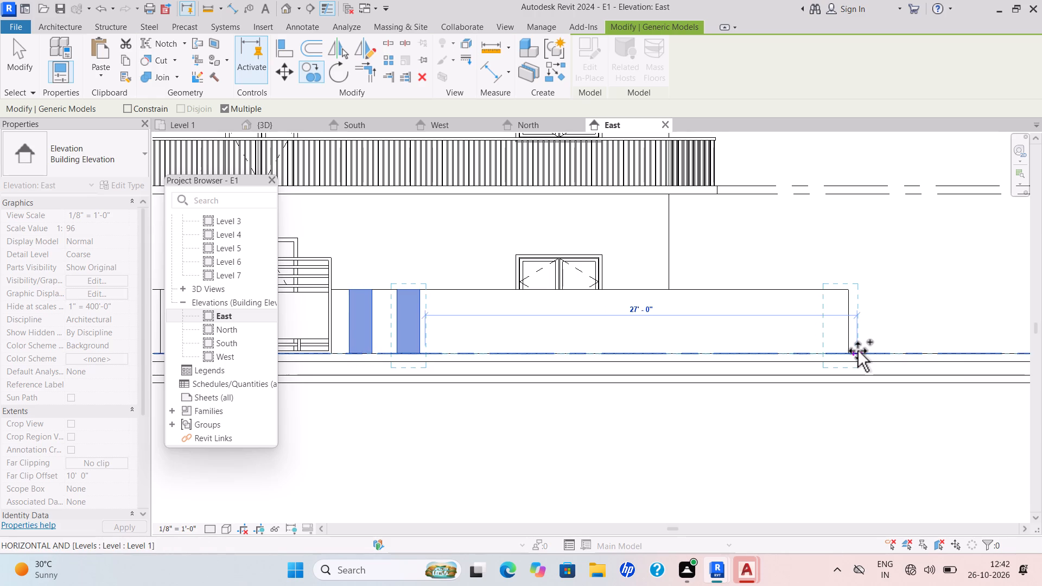
pyautogui.write("3'")
pyautogui.press('Return')
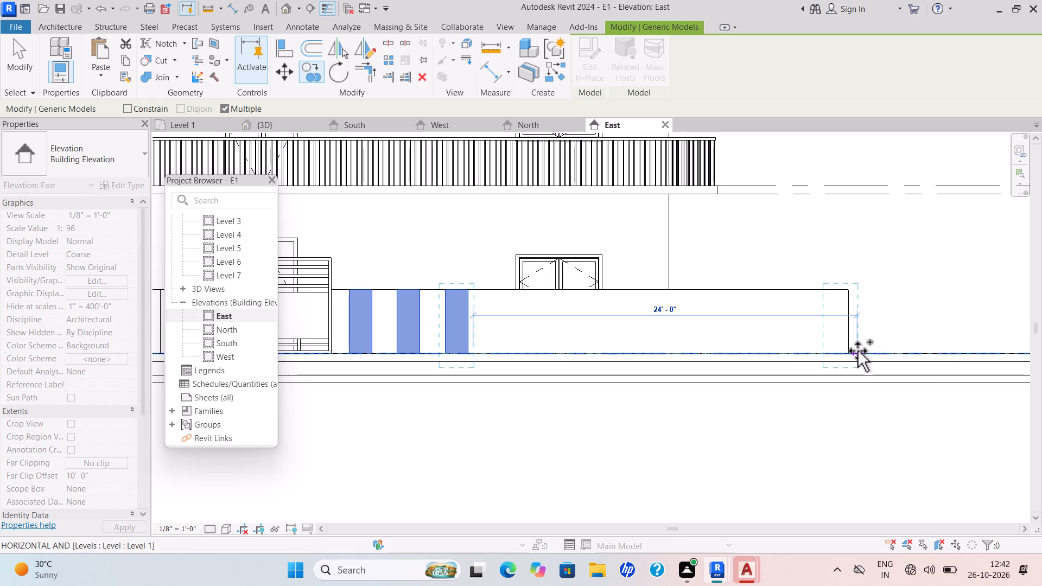
pyautogui.write("3'")
pyautogui.press('Return')
pyautogui.write("3'")
pyautogui.press('Return')
pyautogui.write("3'")
pyautogui.press('Return')
pyautogui.write("3'")
pyautogui.press('Return')
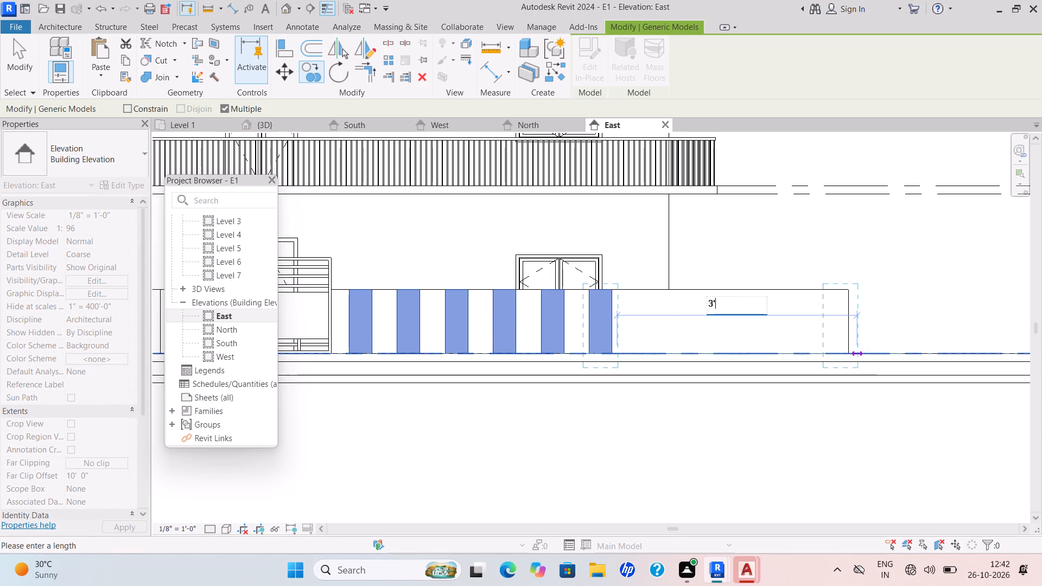
pyautogui.write("3'")
pyautogui.press('Return')
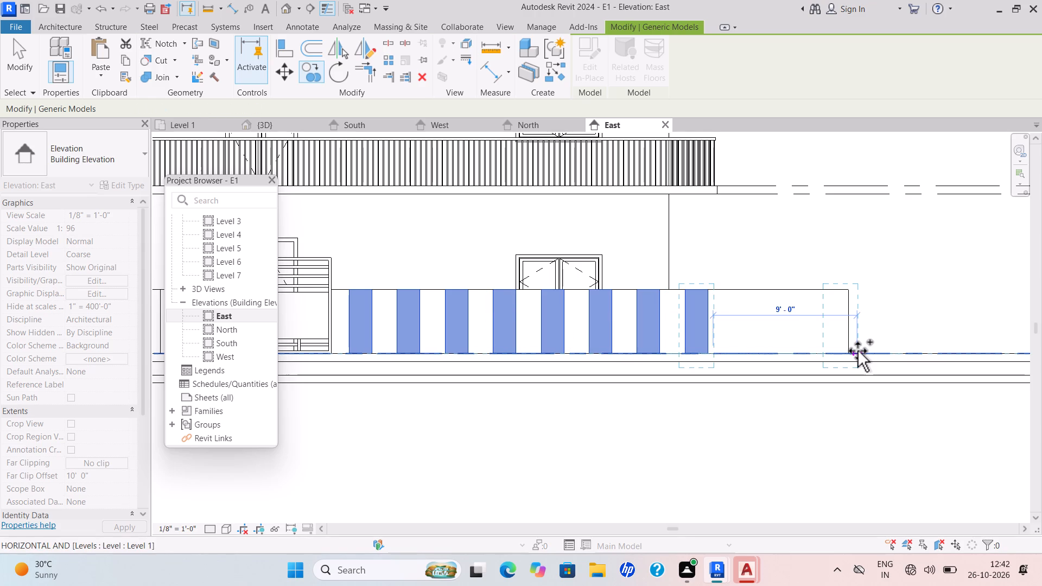
pyautogui.write("3'")
pyautogui.press('Return')
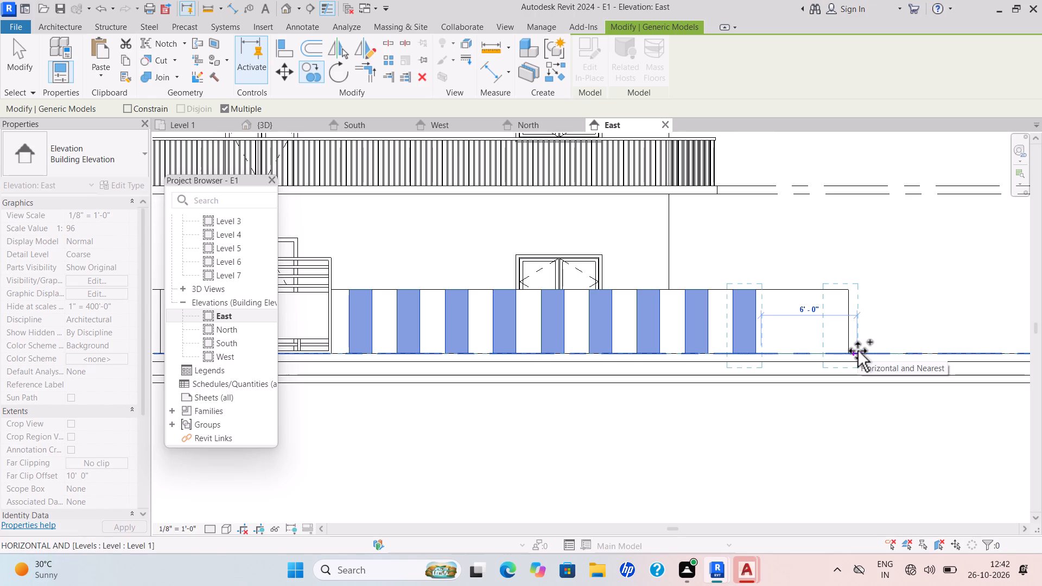
pyautogui.write("3'")
pyautogui.press('Return')
pyautogui.write("3'")
pyautogui.press('Return')
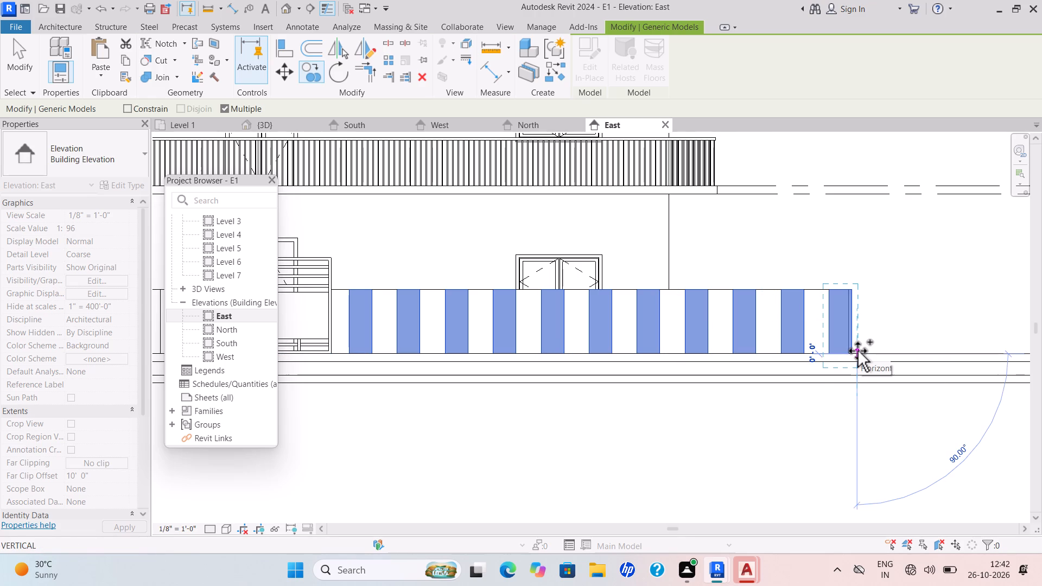
pyautogui.scroll(13, 787, 316)
pyautogui.press('Escape')
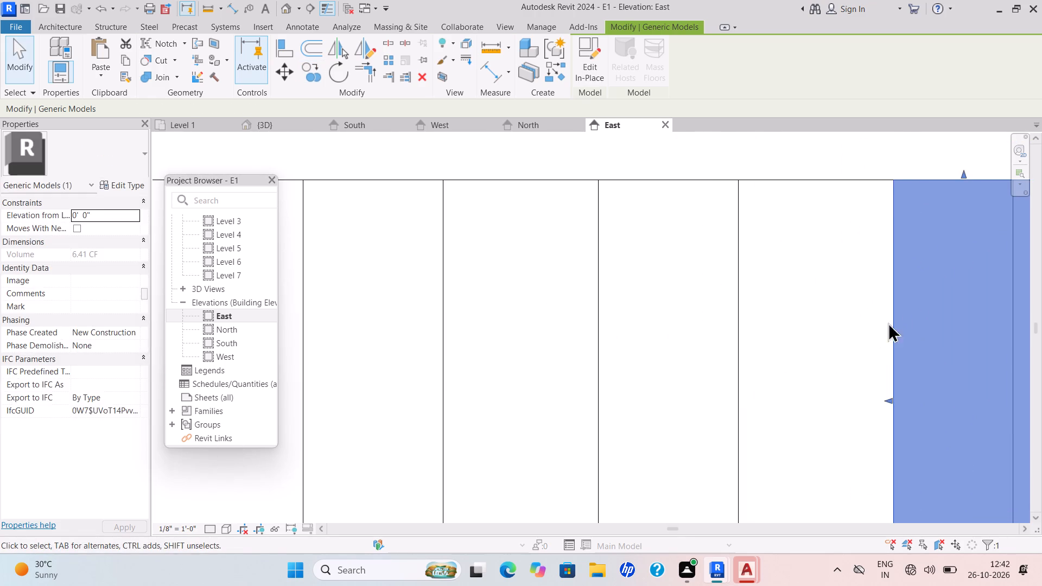
pyautogui.press('Escape')
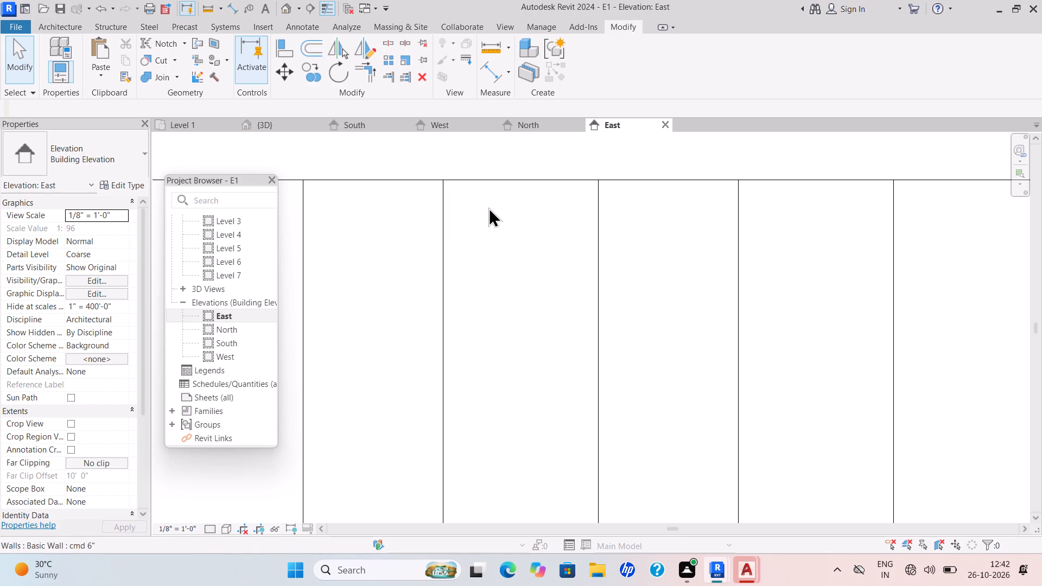
# Nudge the last pillar inward so its outer edge lines up with the boundary wall's end.
pyautogui.scroll(-1, 864, 294)
pyautogui.scroll(1, 863, 294)
pyautogui.scroll(-6, 857, 294)
pyautogui.scroll(1, 780, 277)
pyautogui.scroll(-1, 781, 282)
pyautogui.moveTo(738, 296); pyautogui.dragTo(661, 298, button='middle')
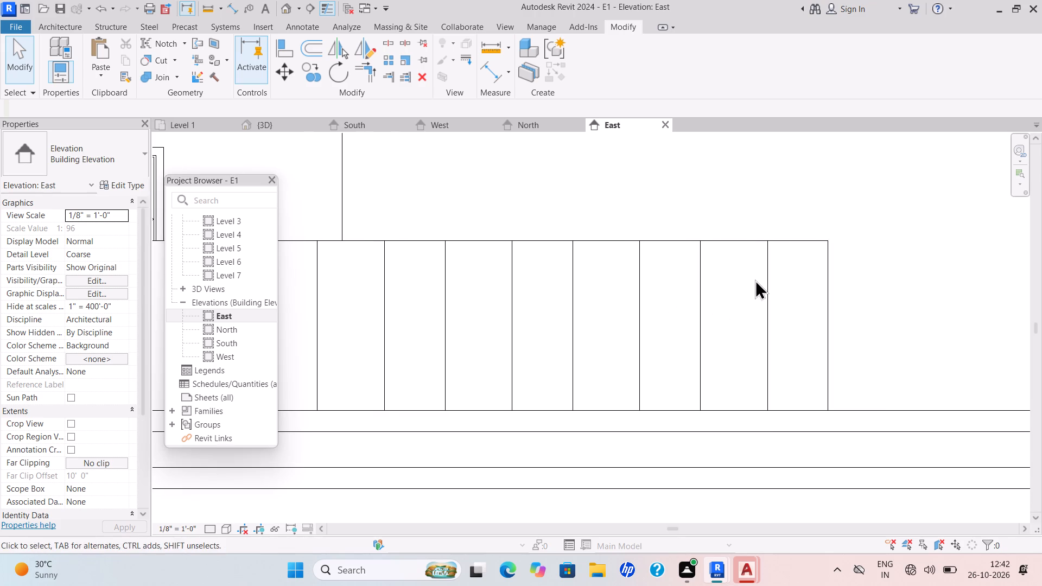
pyautogui.click(769, 288)
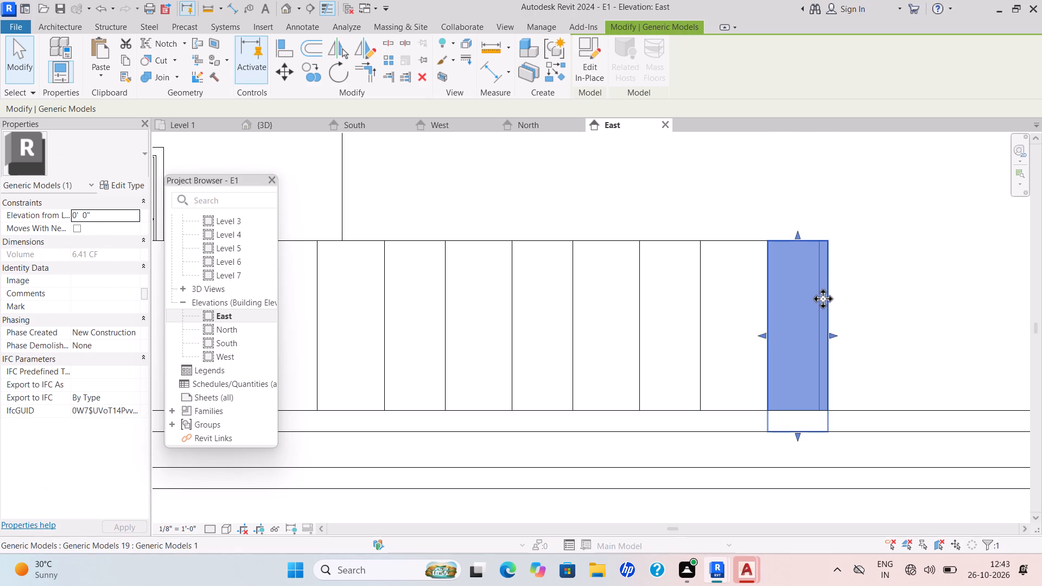
pyautogui.press('Left')
pyautogui.press('Left')
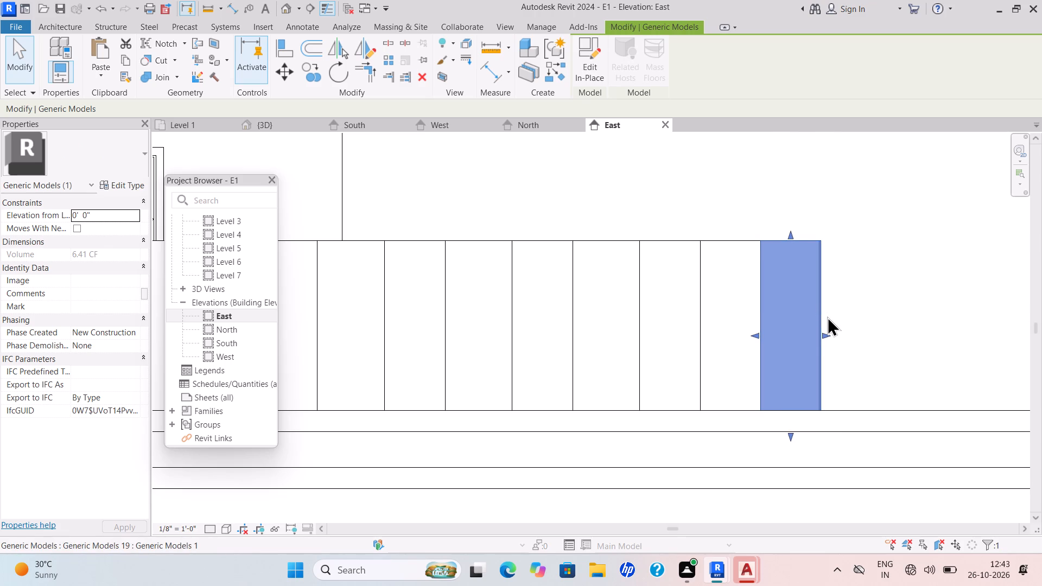
pyautogui.press('Left')
pyautogui.scroll(4, 825, 316)
pyautogui.press('Right')
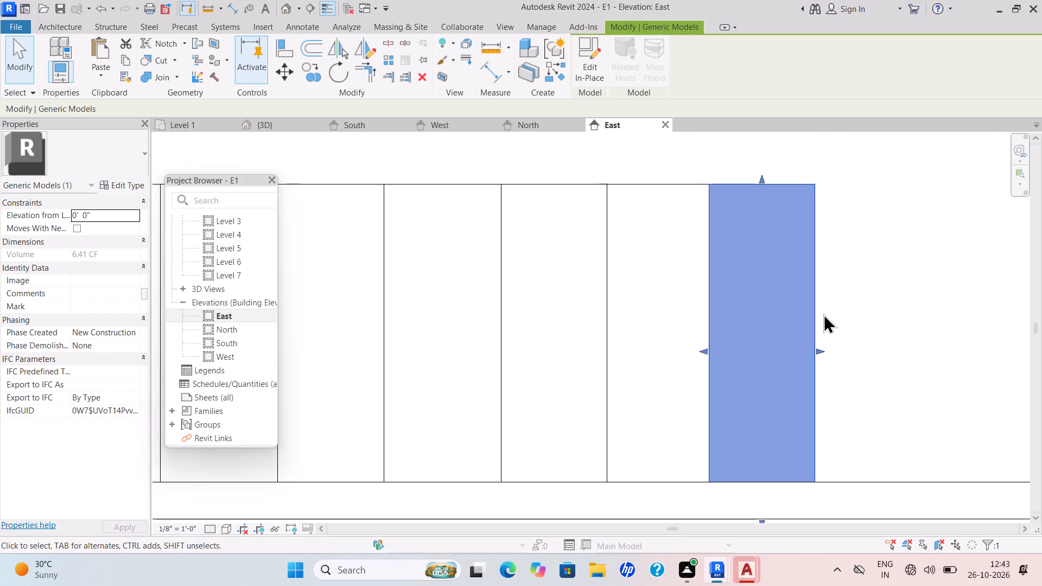
pyautogui.scroll(3, 823, 313)
pyautogui.scroll(-3, 823, 313)
pyautogui.press('Escape')
# Examine the row of pillars in the East elevation and in the 3D view around the gate.
pyautogui.scroll(-6, 829, 325)
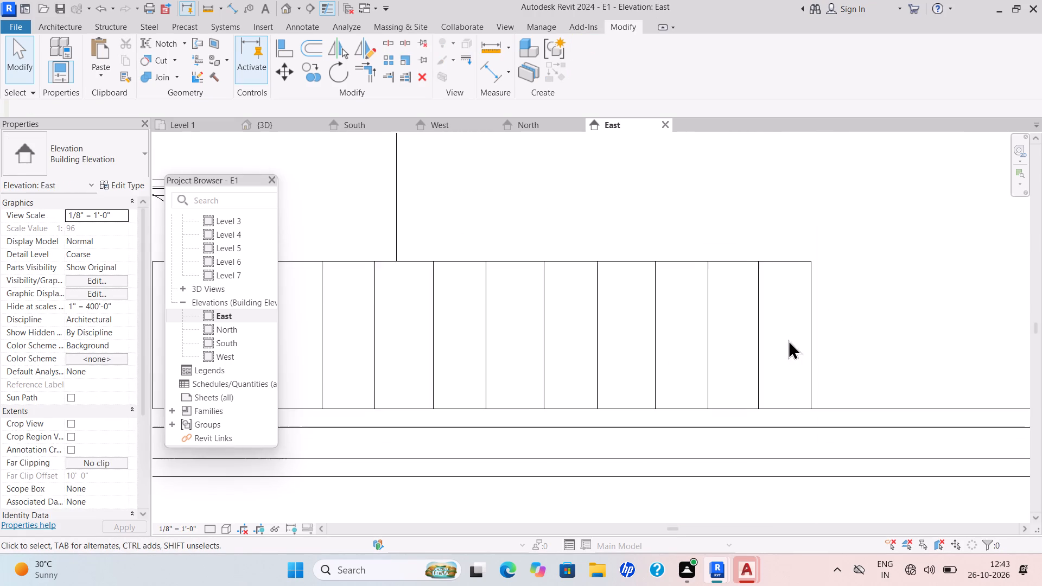
pyautogui.scroll(1, 780, 340)
pyautogui.scroll(-3, 778, 340)
pyautogui.scroll(1, 778, 340)
pyautogui.scroll(-1, 771, 340)
pyautogui.scroll(1, 770, 338)
pyautogui.scroll(-5, 758, 339)
pyautogui.scroll(1, 751, 336)
pyautogui.scroll(-2, 621, 315)
pyautogui.scroll(1, 621, 315)
pyautogui.scroll(-2, 620, 315)
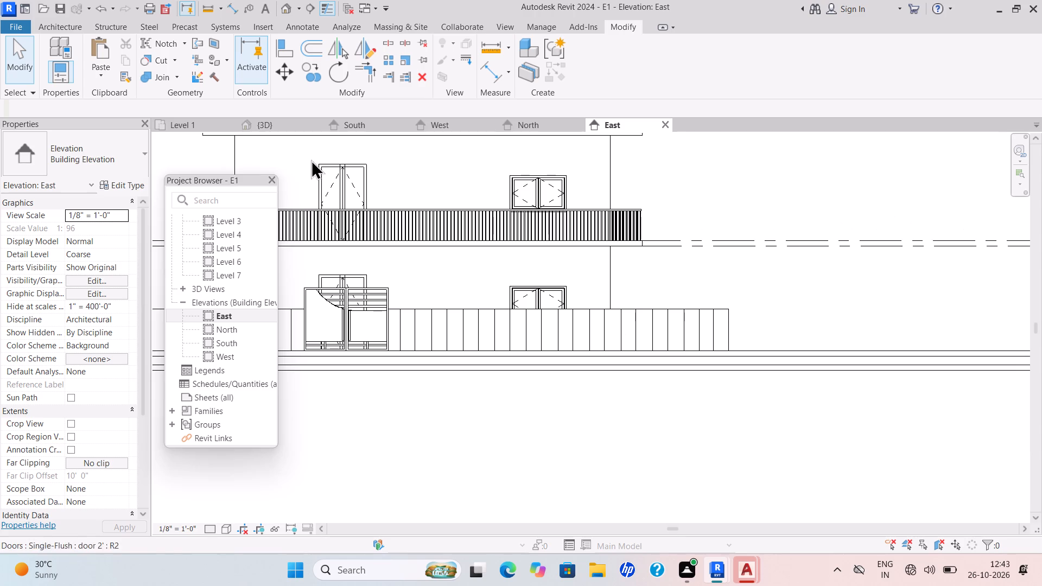
pyautogui.click(270, 122)
pyautogui.scroll(-2, 633, 425)
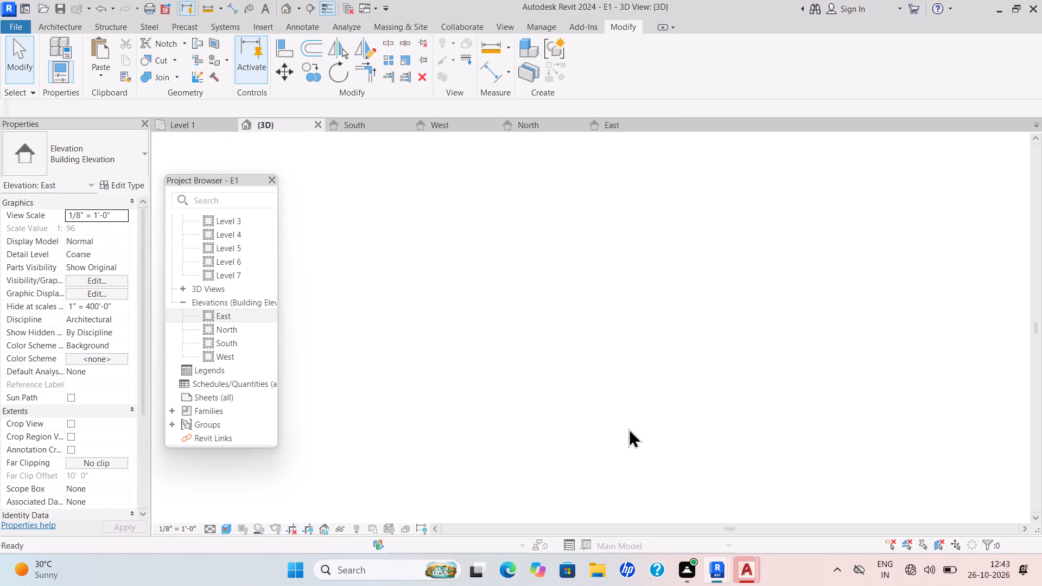
pyautogui.scroll(3, 631, 455)
pyautogui.scroll(-1, 635, 455)
pyautogui.scroll(1, 636, 455)
pyautogui.scroll(9, 570, 439)
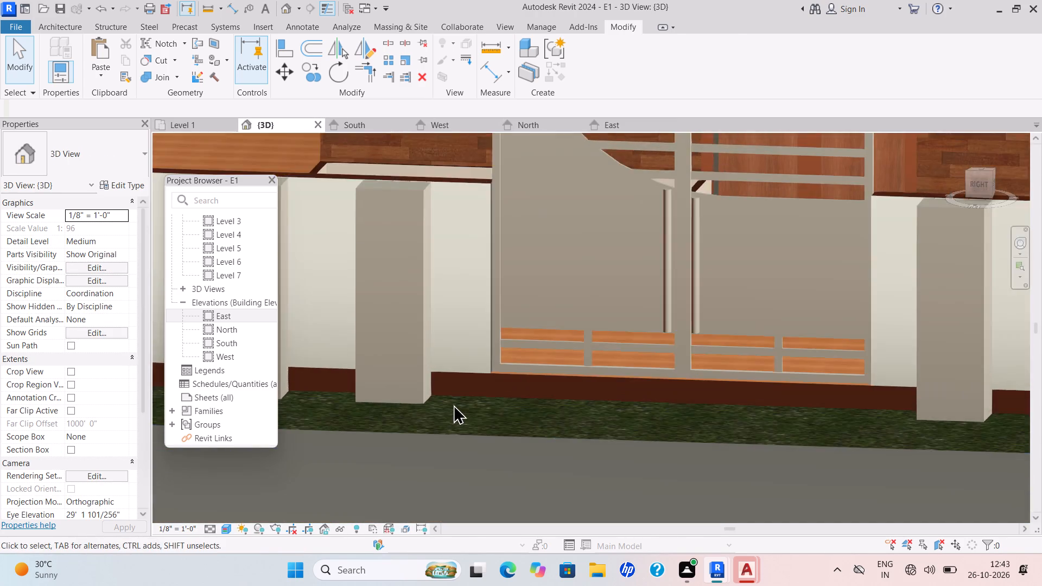
pyautogui.scroll(2, 453, 404)
pyautogui.scroll(-1, 453, 404)
pyautogui.scroll(1, 453, 404)
# Raise the base of the pillar just left of the gate to about the top of the wall's dark red base band.
pyautogui.click(409, 390)
pyautogui.scroll(-4, 477, 384)
pyautogui.moveTo(494, 396); pyautogui.dragTo(612, 383, button='middle')
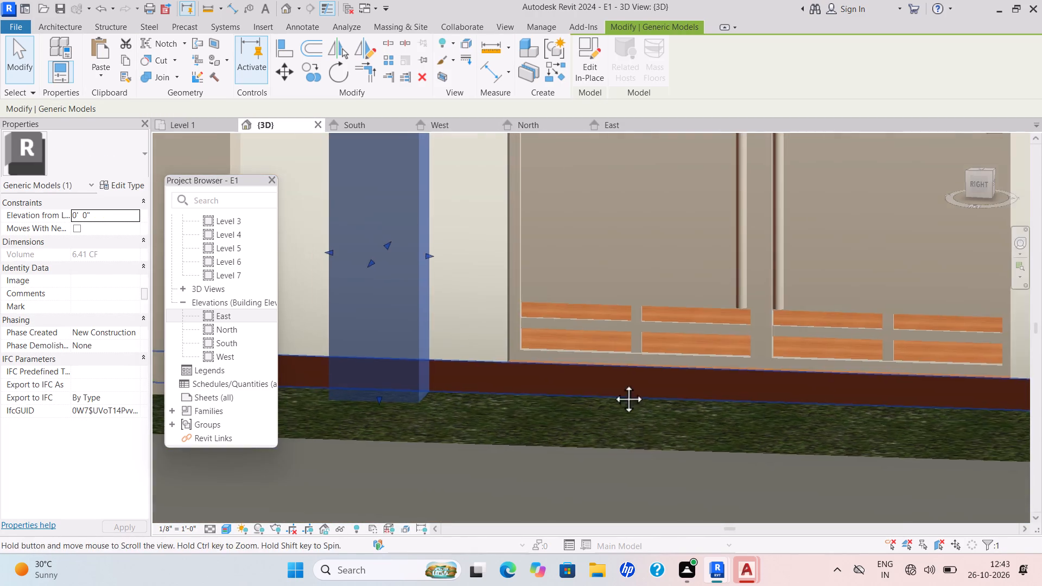
pyautogui.moveTo(612, 383); pyautogui.dragTo(618, 381, button='middle')
pyautogui.scroll(3, 549, 388)
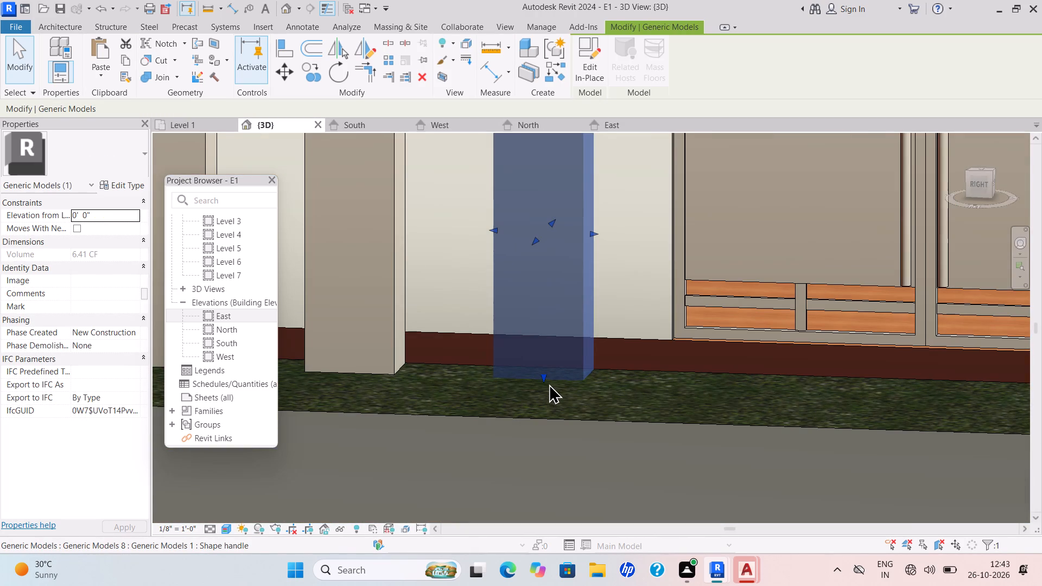
pyautogui.write('SA')
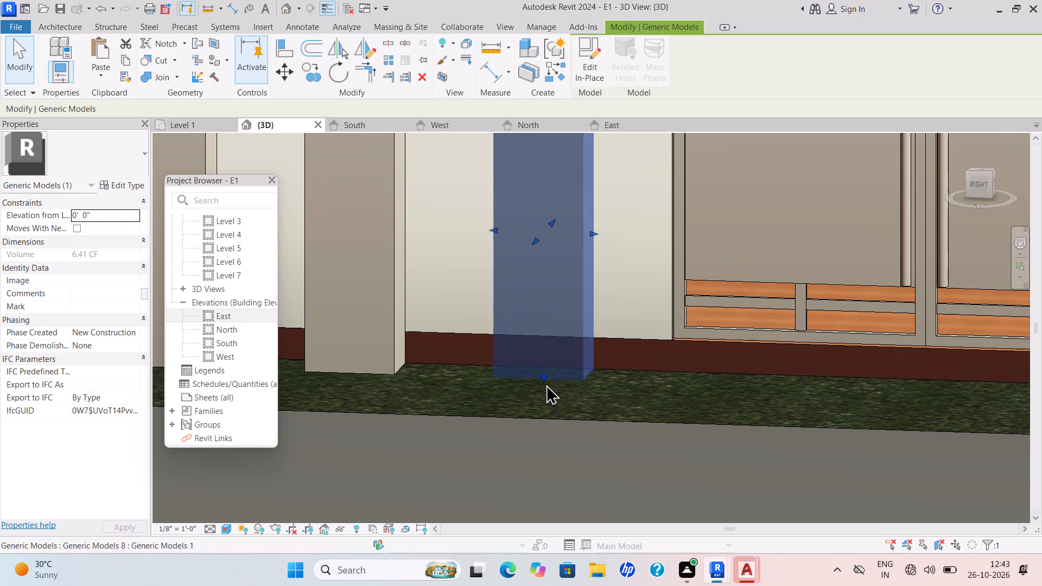
pyautogui.scroll(3, 546, 384)
pyautogui.moveTo(545, 383); pyautogui.dragTo(556, 316)
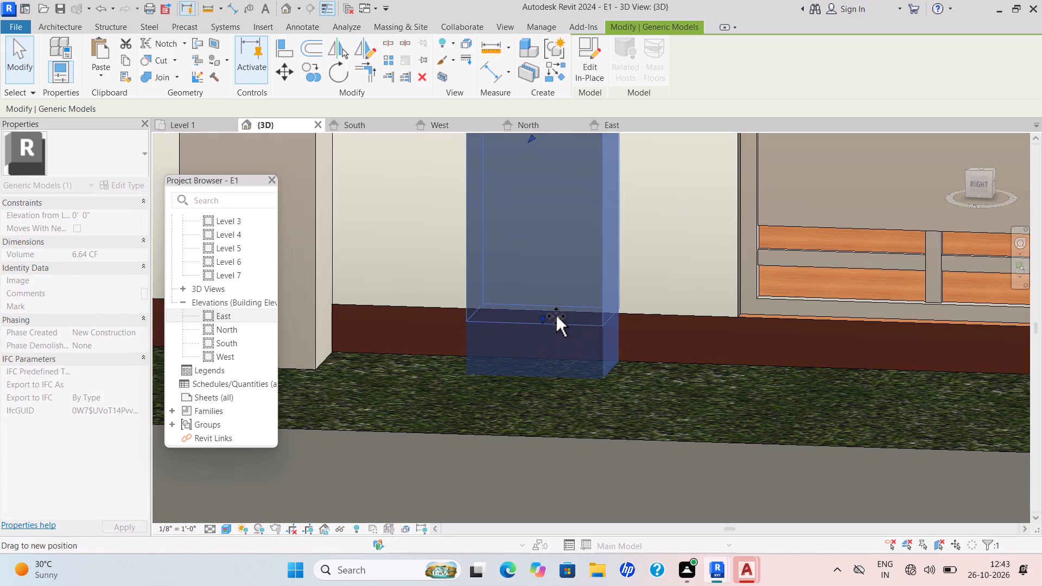
pyautogui.moveTo(556, 316); pyautogui.dragTo(557, 321)
pyautogui.scroll(-1, 586, 324)
pyautogui.click(664, 286)
pyautogui.scroll(-6, 664, 286)
pyautogui.middleClick(664, 291)
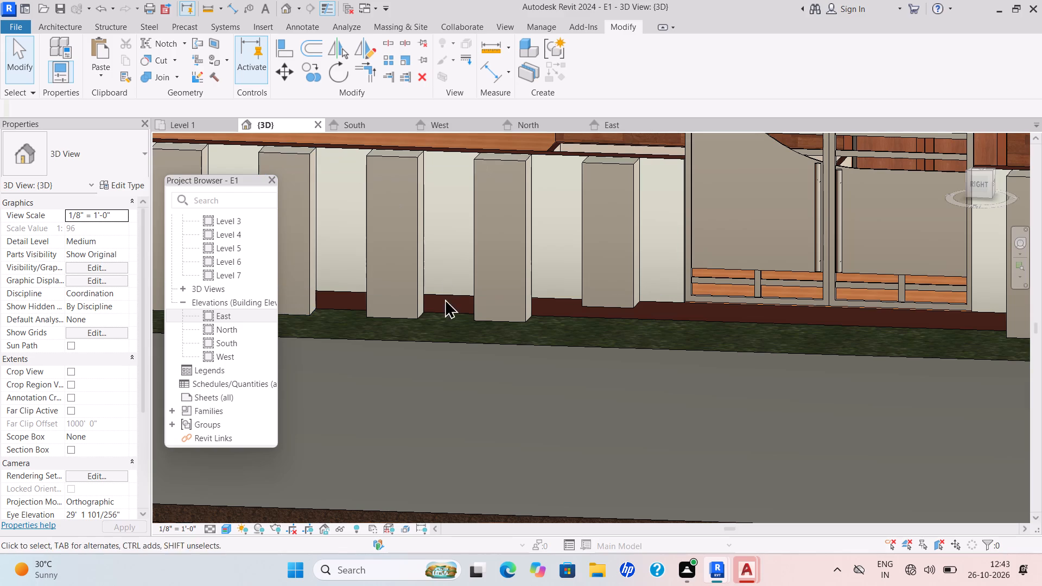
pyautogui.scroll(-3, 566, 298)
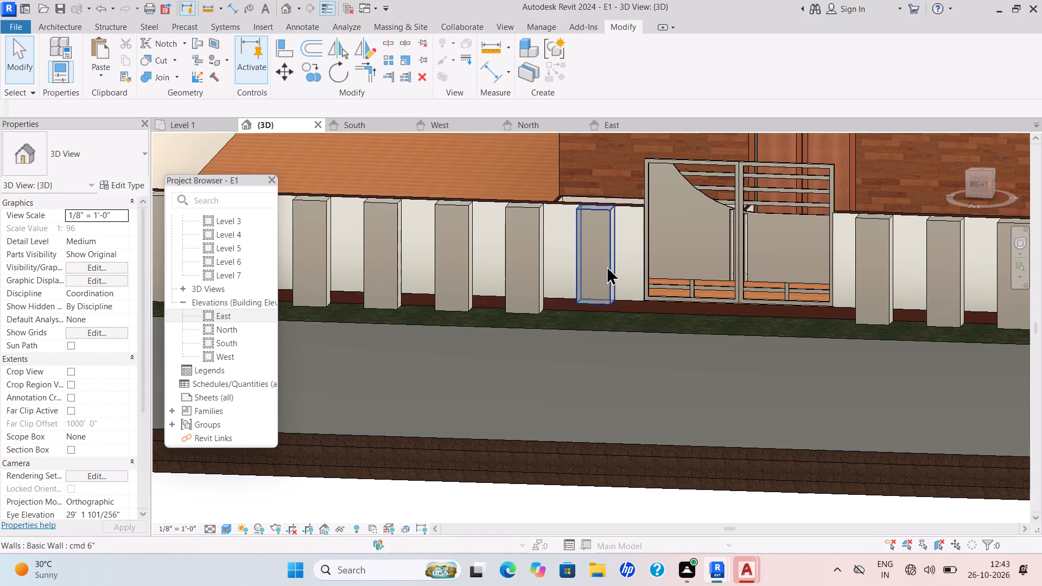
# Raise the base of the pillar just left of the gate a little further, toward the top edge of the wall's dark red band.
pyautogui.scroll(4, 642, 289)
pyautogui.press('Escape')
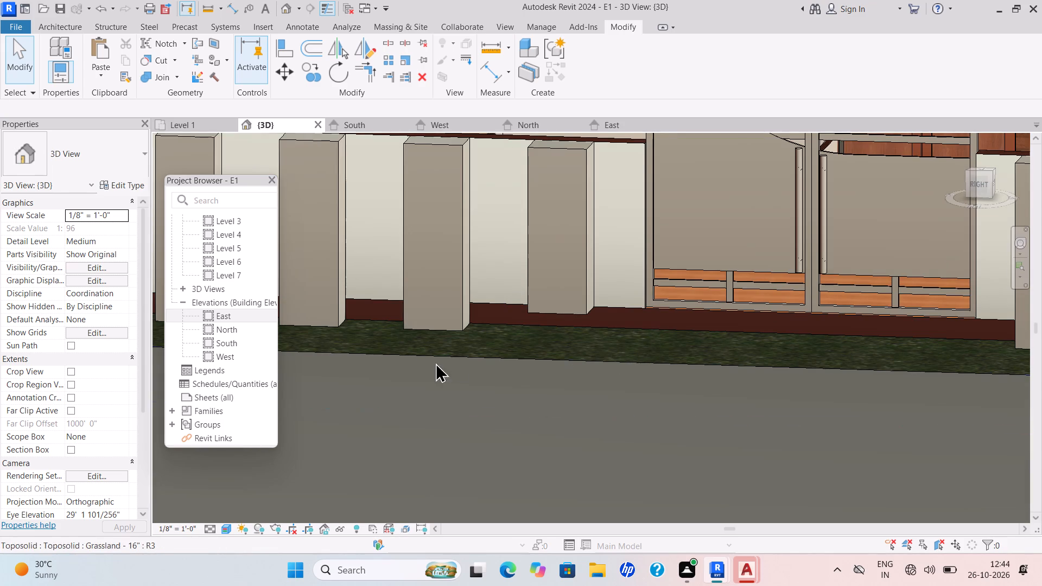
pyautogui.scroll(4, 511, 314)
pyautogui.scroll(-1, 511, 314)
pyautogui.scroll(5, 634, 327)
pyautogui.click(617, 304)
pyautogui.moveTo(650, 336); pyautogui.dragTo(656, 416, button='middle')
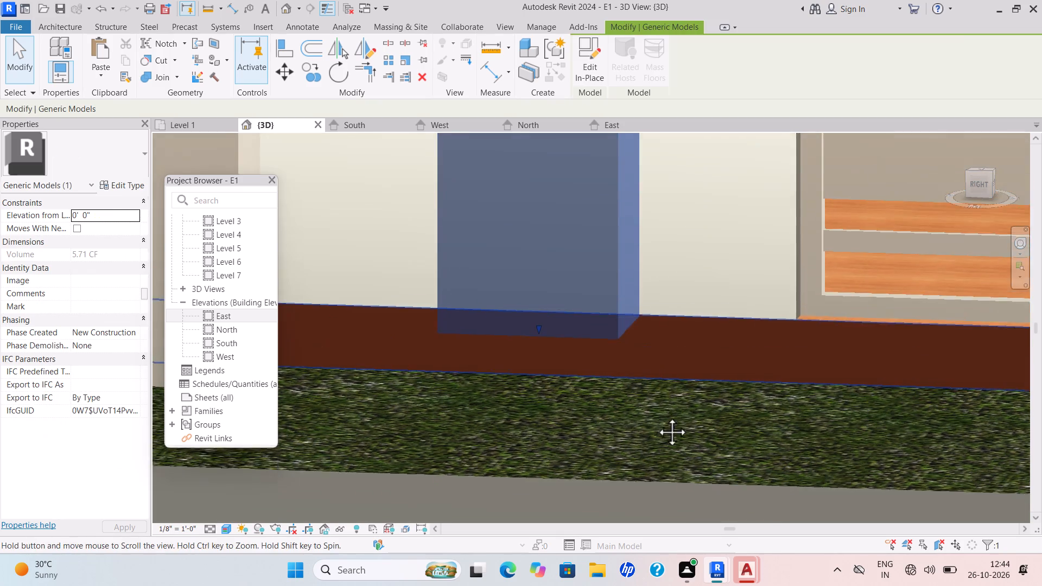
pyautogui.moveTo(656, 416); pyautogui.dragTo(657, 426, button='middle')
pyautogui.scroll(1, 651, 404)
pyautogui.moveTo(530, 374); pyautogui.dragTo(530, 366)
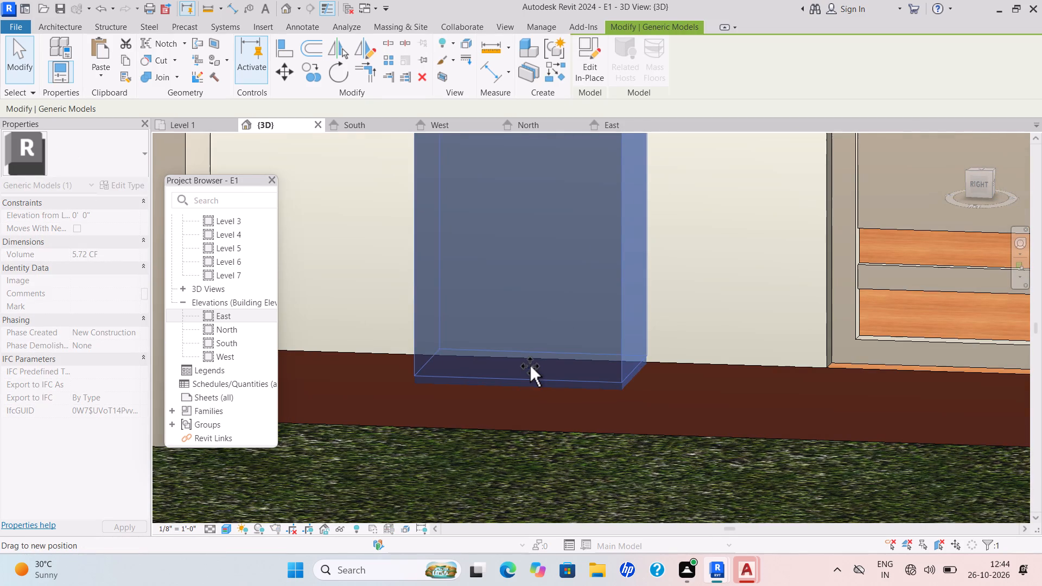
pyautogui.moveTo(530, 366); pyautogui.dragTo(538, 351)
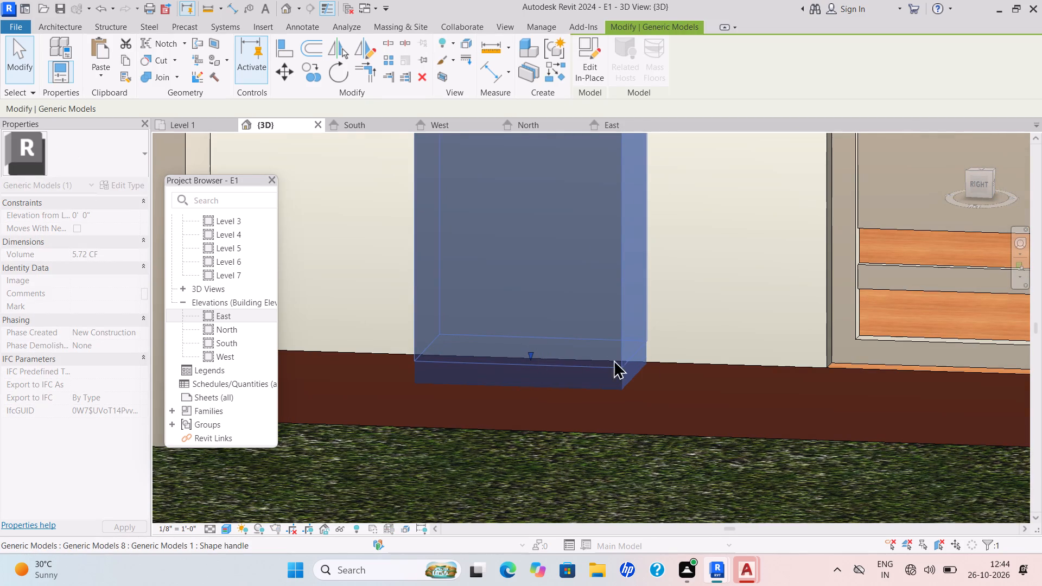
pyautogui.scroll(6, 622, 366)
pyautogui.scroll(-4, 653, 356)
pyautogui.scroll(1, 653, 356)
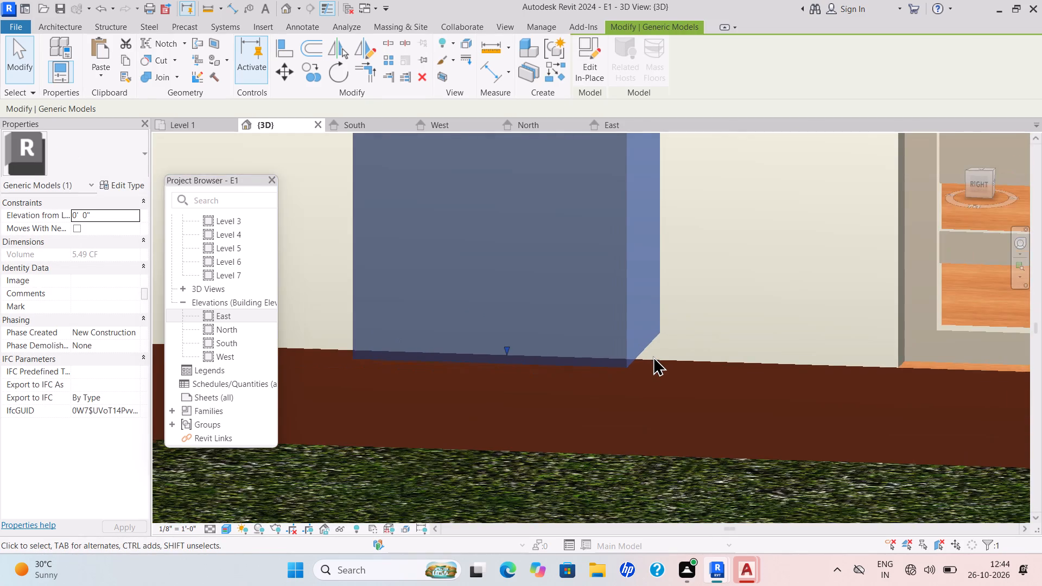
pyautogui.scroll(-4, 653, 358)
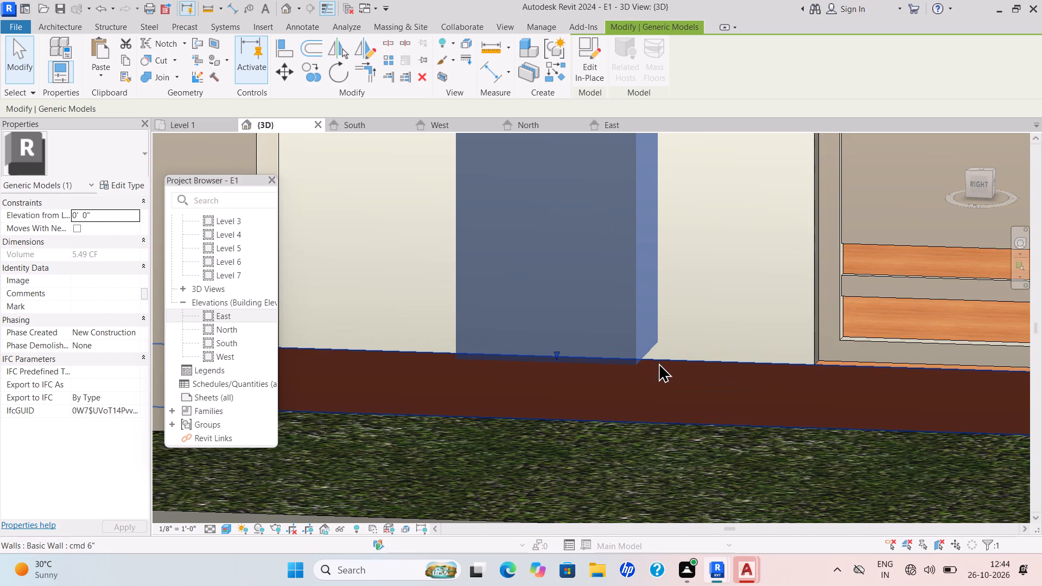
pyautogui.scroll(5, 555, 363)
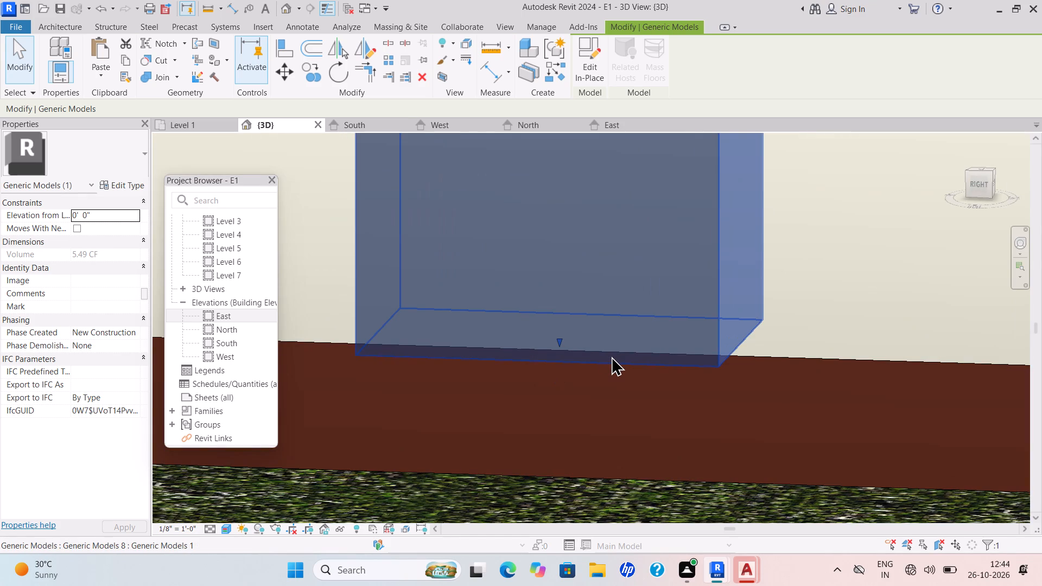
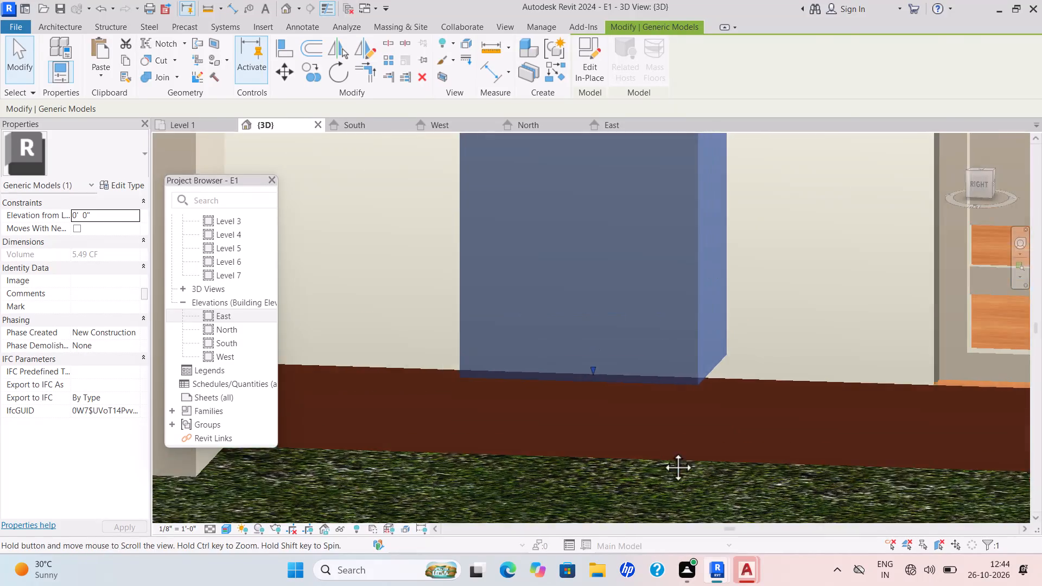
# Examine how the bases of the pillars nearest the gate meet the wall's red base band.
pyautogui.middleClick(659, 461)
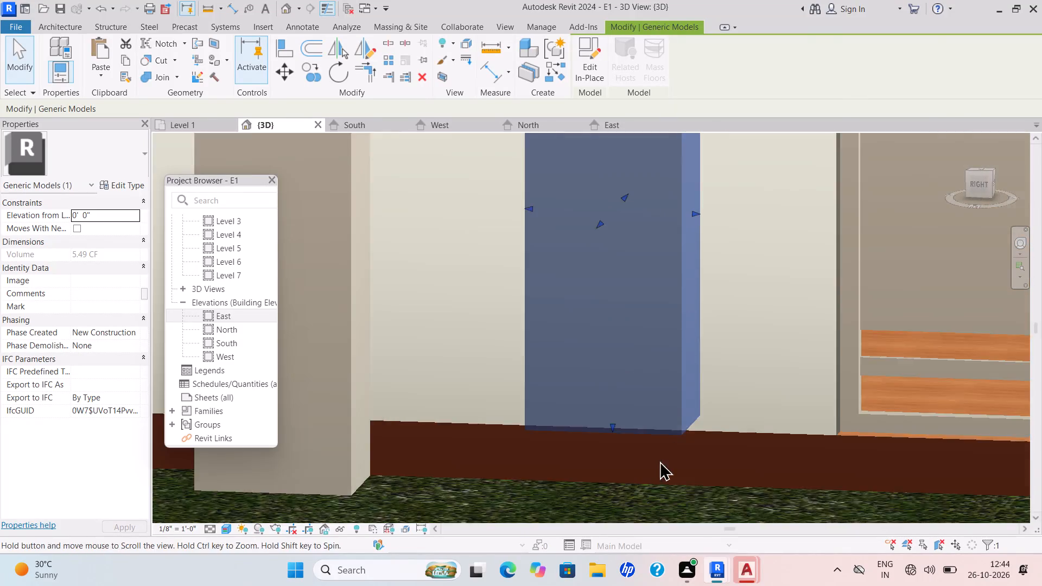
pyautogui.scroll(1, 722, 419)
pyautogui.keyDown('shift'); pyautogui.moveTo(734, 390); pyautogui.dragTo(732, 316, button='middle'); pyautogui.keyUp('shift')
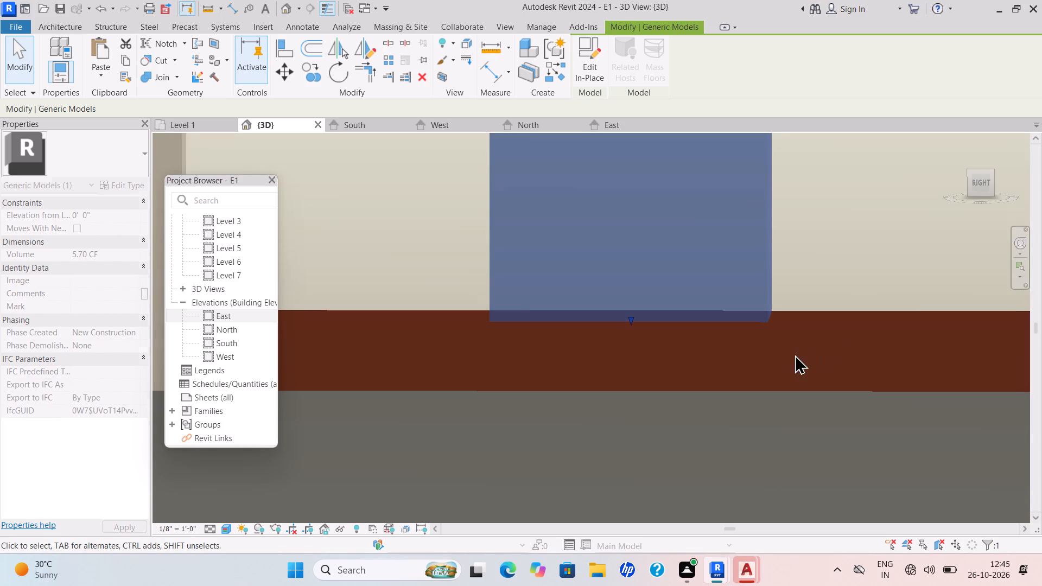
pyautogui.keyDown('shift'); pyautogui.moveTo(787, 366); pyautogui.dragTo(793, 334, button='middle'); pyautogui.keyUp('shift')
pyautogui.moveTo(792, 344); pyautogui.dragTo(773, 391, button='middle')
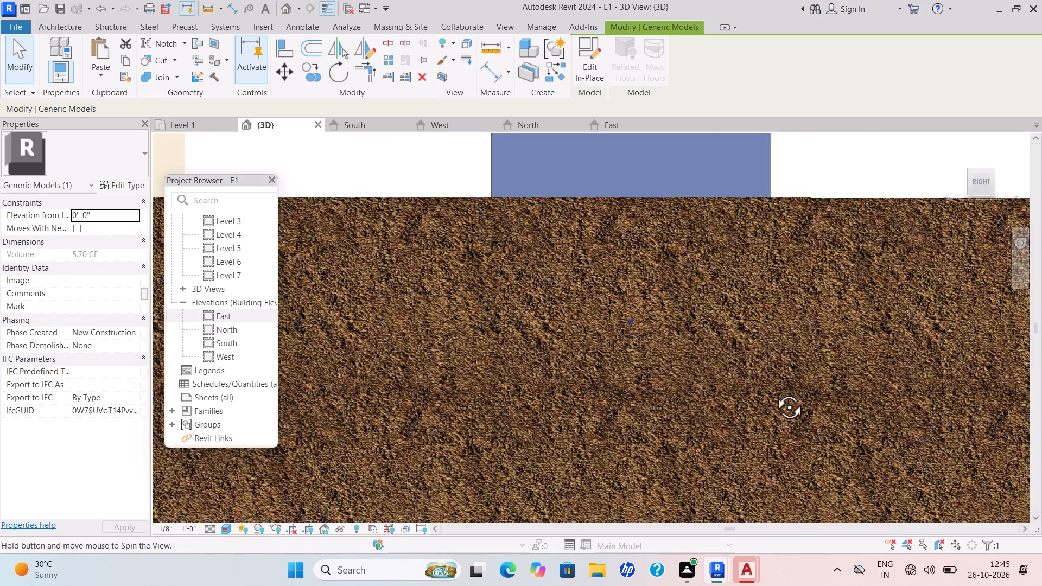
pyautogui.moveTo(773, 391); pyautogui.dragTo(755, 438, button='middle')
pyautogui.keyDown('shift'); pyautogui.scroll(-1, 757, 437); pyautogui.keyUp('shift')
pyautogui.scroll(5, 751, 373)
pyautogui.keyDown('shift'); pyautogui.moveTo(755, 359); pyautogui.dragTo(776, 335, button='middle'); pyautogui.keyUp('shift')
pyautogui.scroll(3, 737, 302)
pyautogui.moveTo(759, 298); pyautogui.dragTo(777, 327, button='middle')
pyautogui.scroll(-3, 769, 315)
pyautogui.click(744, 309)
pyautogui.scroll(-4, 781, 318)
pyautogui.moveTo(784, 329); pyautogui.dragTo(783, 400, button='middle')
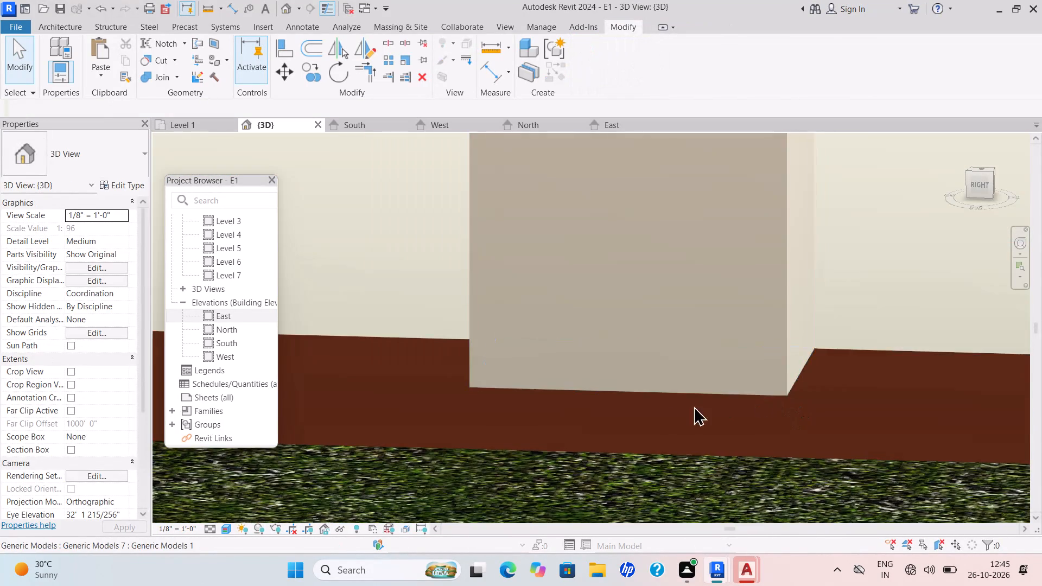
# Raise the base of the second pillar from the gate to the top edge of the wall's red band.
pyautogui.scroll(4, 664, 406)
pyautogui.click(669, 384)
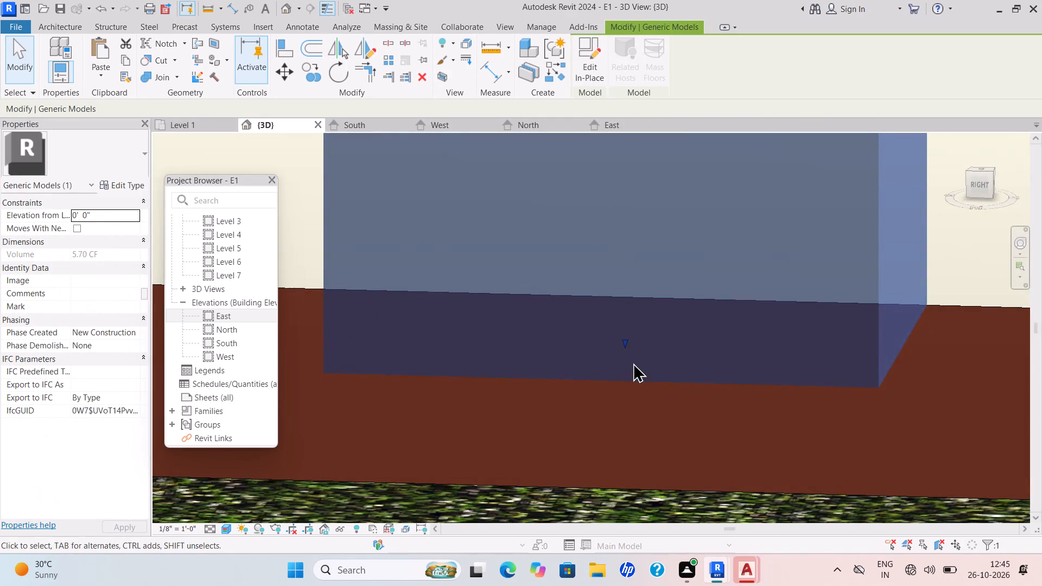
pyautogui.moveTo(630, 358); pyautogui.dragTo(645, 311)
pyautogui.click(669, 377)
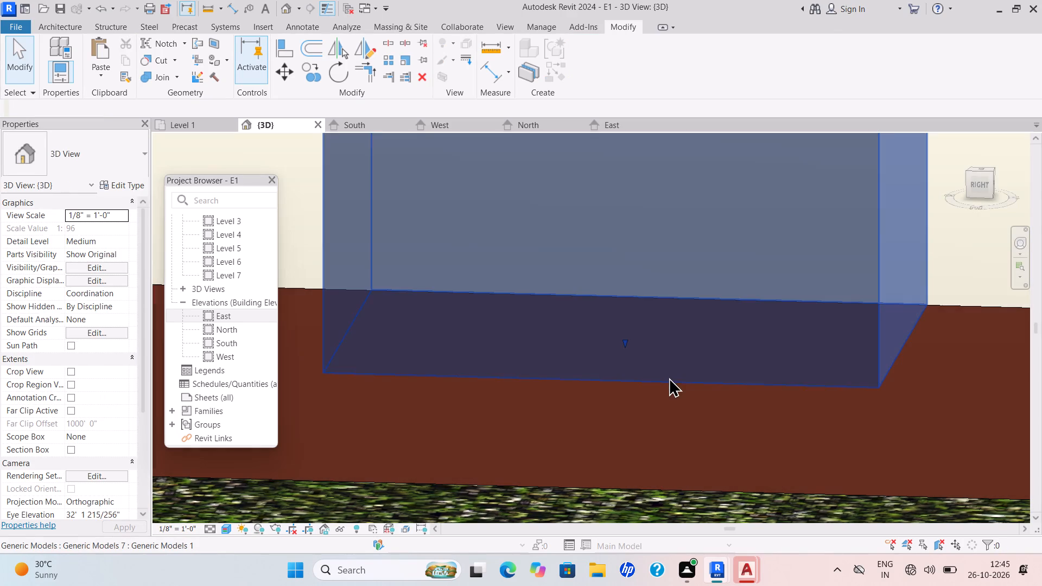
pyautogui.moveTo(622, 347); pyautogui.dragTo(656, 262)
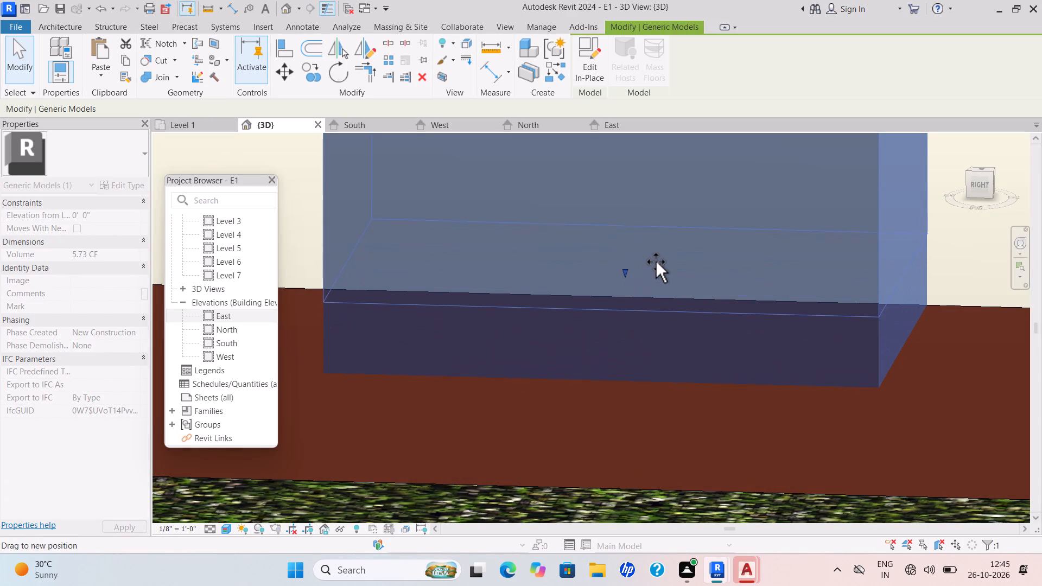
pyautogui.moveTo(656, 262); pyautogui.dragTo(660, 253)
pyautogui.scroll(-1, 774, 313)
pyautogui.scroll(1, 774, 314)
pyautogui.scroll(-6, 773, 316)
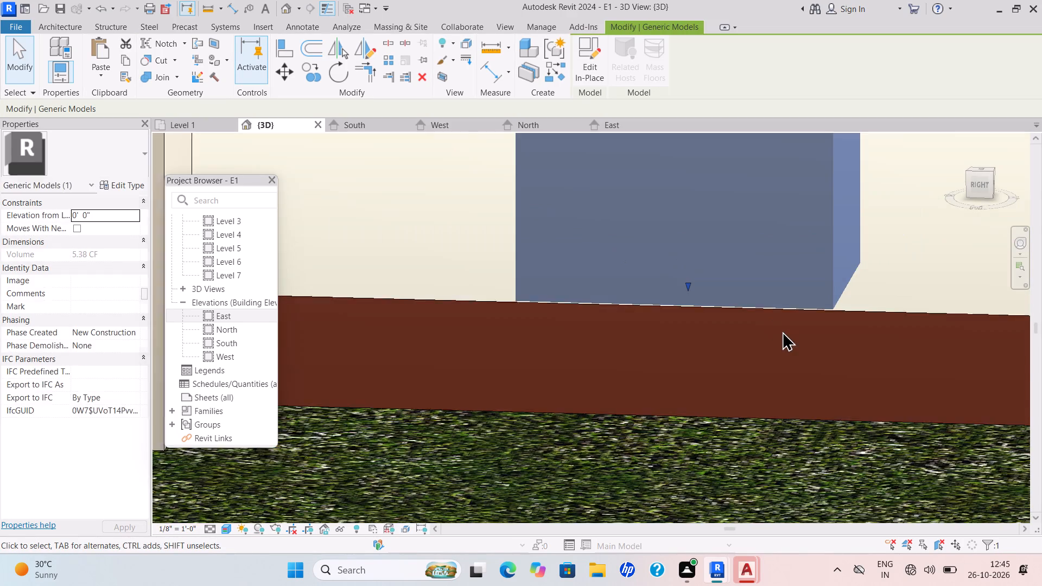
pyautogui.scroll(-2, 782, 331)
pyautogui.press('Escape')
# Move the whole pillar nearest the gate up about 2 inches so its base meets the red band's top edge.
pyautogui.scroll(-6, 958, 328)
pyautogui.moveTo(785, 378); pyautogui.dragTo(637, 402, button='middle')
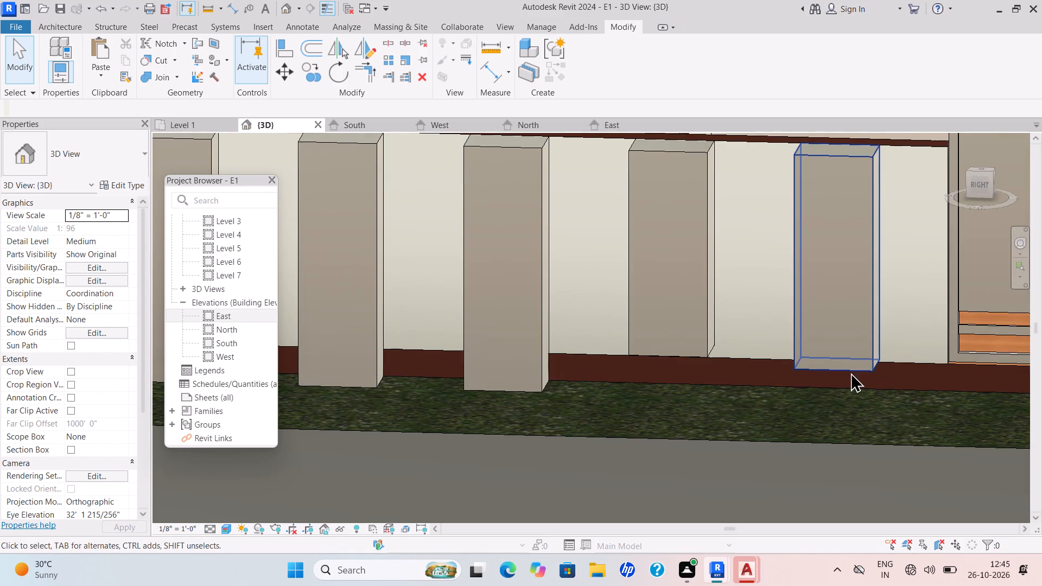
pyautogui.click(851, 365)
pyautogui.scroll(5, 850, 371)
pyautogui.scroll(-1, 836, 380)
pyautogui.scroll(2, 836, 380)
pyautogui.moveTo(829, 367); pyautogui.dragTo(829, 360)
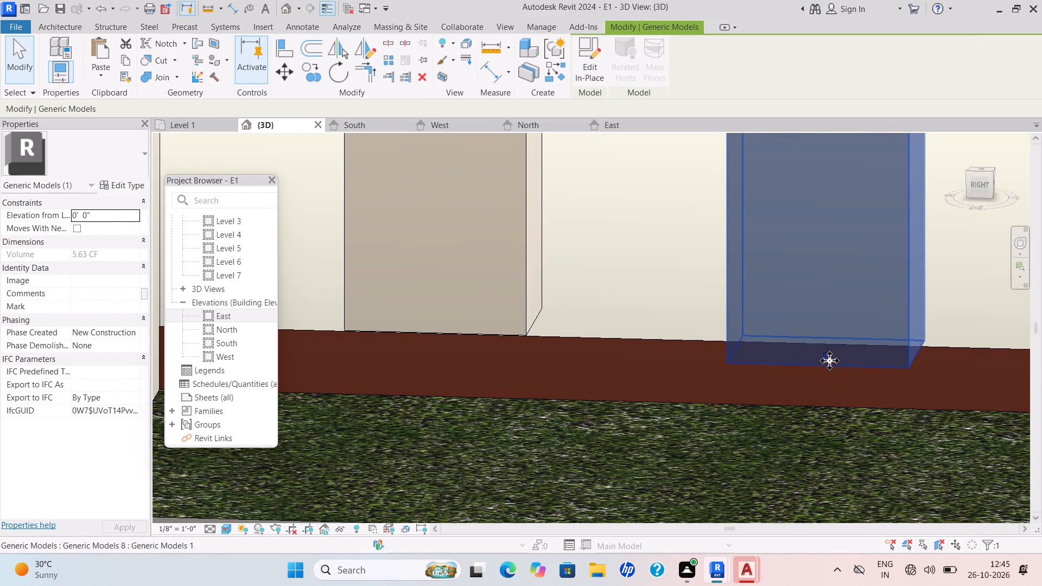
pyautogui.moveTo(829, 360); pyautogui.dragTo(833, 345)
pyautogui.scroll(-2, 950, 351)
pyautogui.scroll(1, 950, 351)
pyautogui.scroll(-2, 950, 351)
pyautogui.press('Escape')
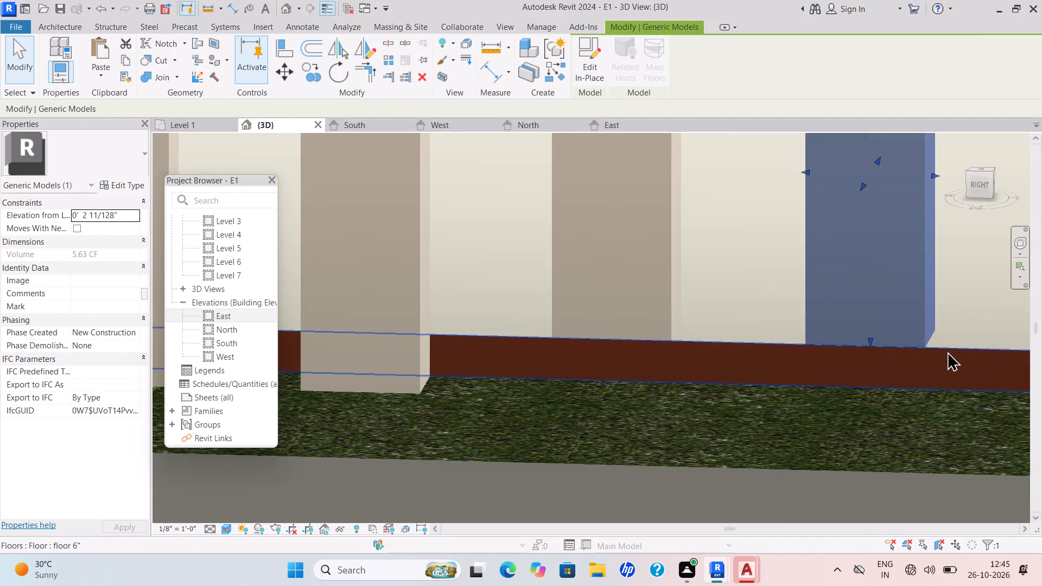
# Raise the base of the third pillar from the gate to about the top of the red band.
pyautogui.scroll(-7, 866, 348)
pyautogui.moveTo(867, 347); pyautogui.dragTo(875, 354, button='middle')
pyautogui.scroll(1, 879, 356)
pyautogui.scroll(1, 698, 348)
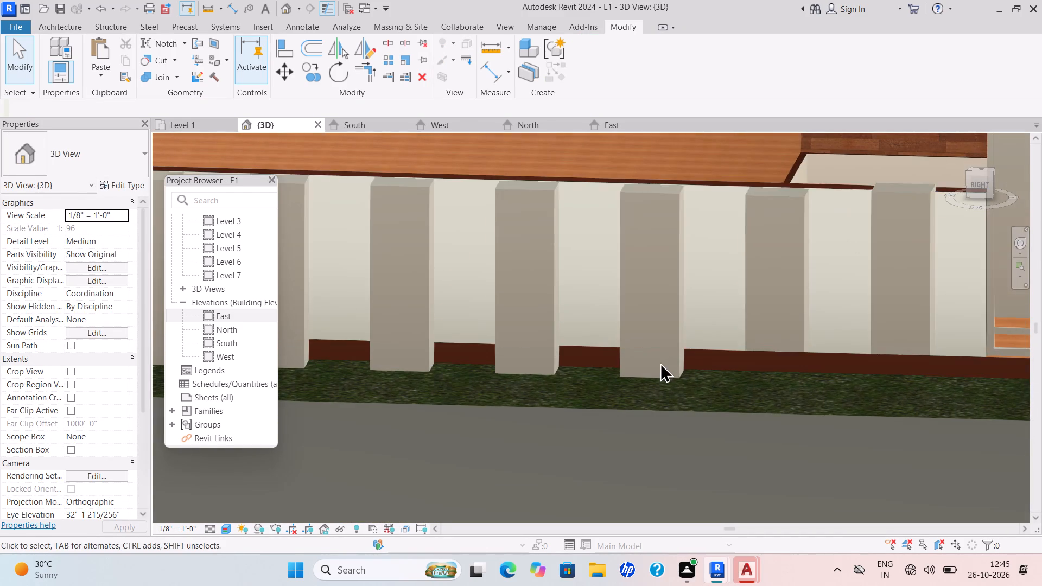
pyautogui.click(661, 375)
pyautogui.scroll(1, 663, 374)
pyautogui.scroll(-1, 663, 374)
pyautogui.scroll(6, 663, 374)
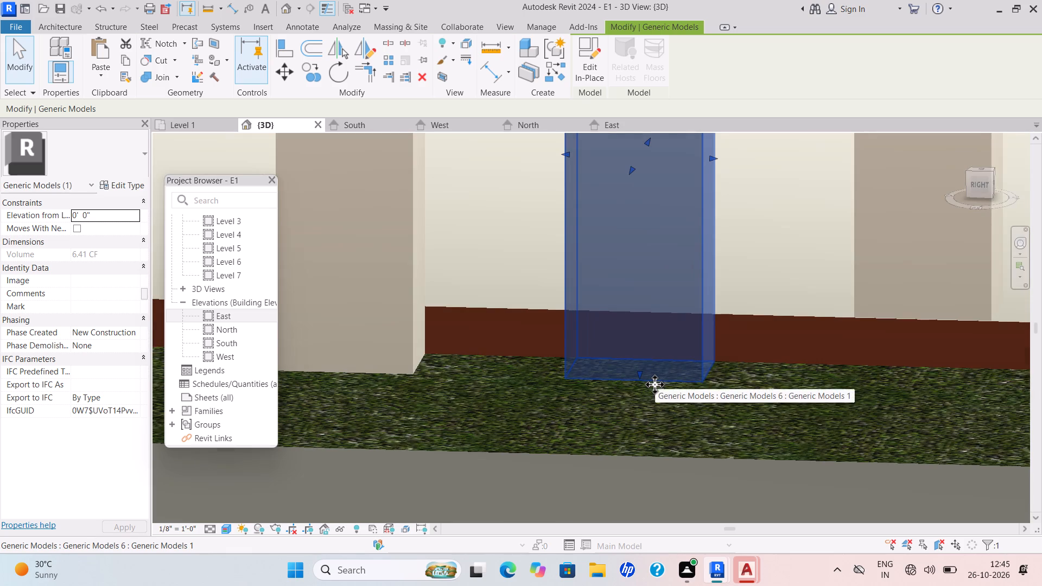
pyautogui.moveTo(642, 379); pyautogui.dragTo(654, 355)
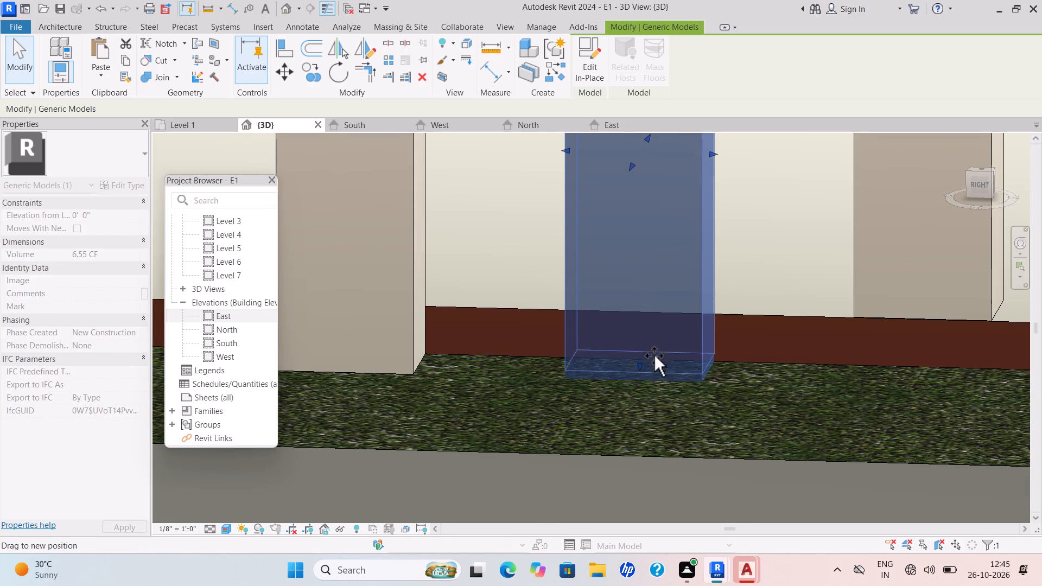
pyautogui.moveTo(654, 355); pyautogui.dragTo(665, 319)
pyautogui.scroll(4, 681, 335)
pyautogui.scroll(-1, 681, 335)
pyautogui.scroll(4, 681, 335)
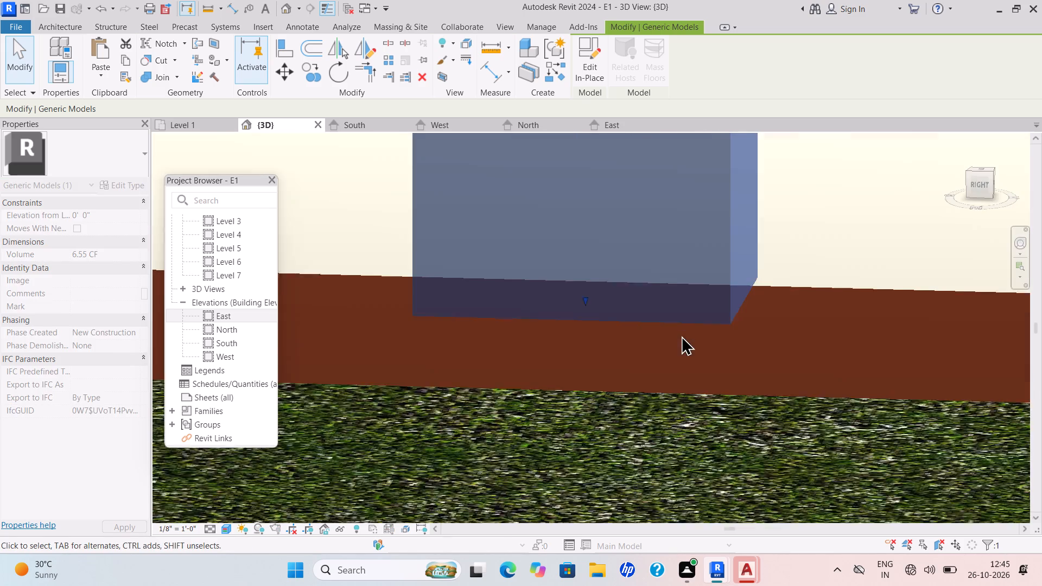
# Fine-tune the base of the third pillar from the gate against the red band's top edge.
pyautogui.moveTo(668, 342); pyautogui.dragTo(672, 394, button='middle')
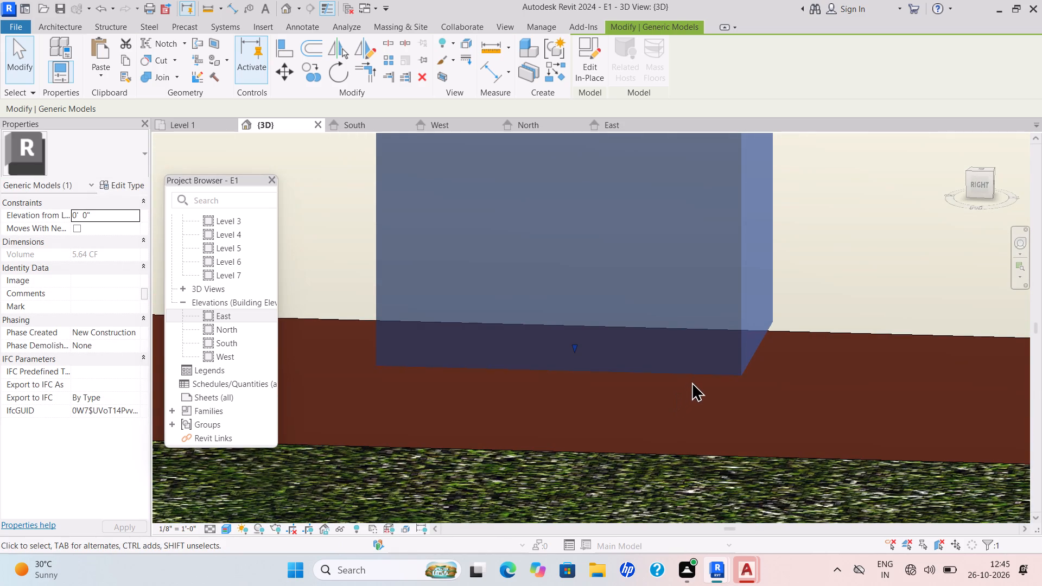
pyautogui.keyDown('shift'); pyautogui.moveTo(691, 381); pyautogui.dragTo(710, 335, button='middle'); pyautogui.keyUp('shift')
pyautogui.keyDown('shift'); pyautogui.scroll(13, 704, 344); pyautogui.keyUp('shift')
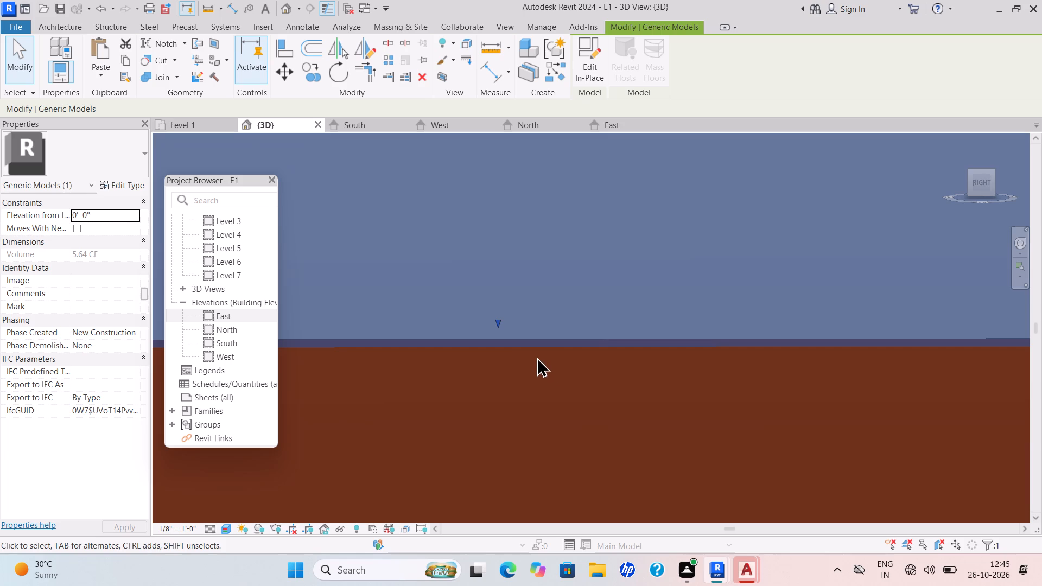
pyautogui.scroll(-5, 596, 356)
pyautogui.moveTo(637, 373); pyautogui.dragTo(647, 377, button='middle')
pyautogui.moveTo(665, 381); pyautogui.dragTo(795, 409, button='middle')
pyautogui.middleClick(795, 409)
pyautogui.scroll(-2, 695, 411)
pyautogui.scroll(3, 652, 407)
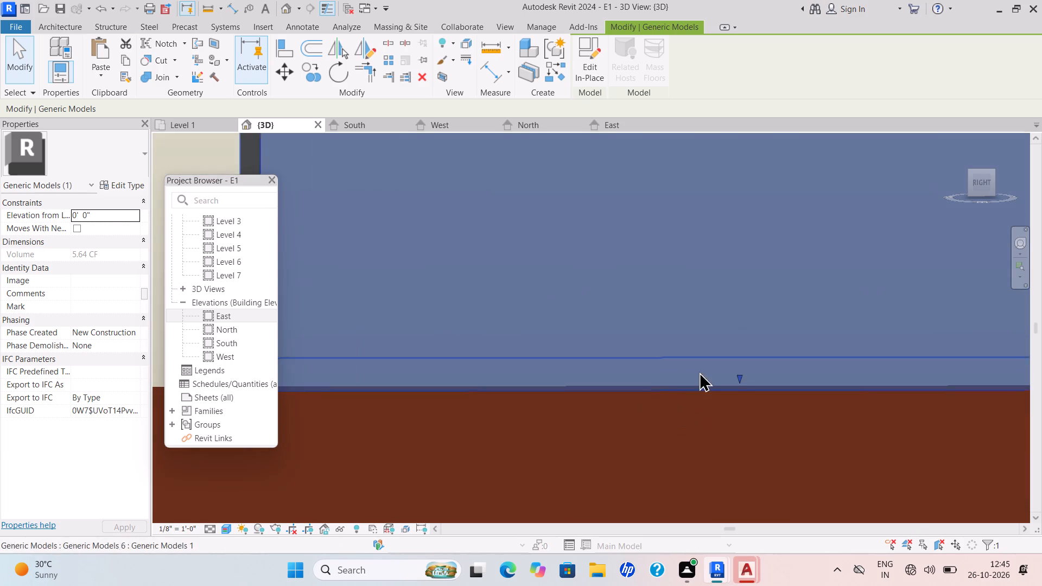
pyautogui.click(739, 380)
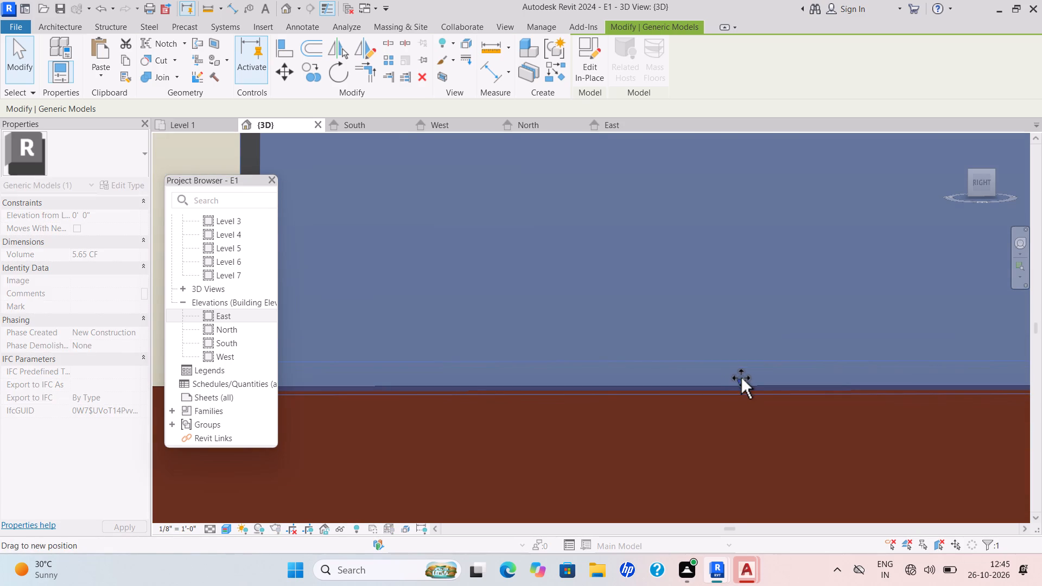
pyautogui.scroll(1, 752, 404)
pyautogui.press('Escape')
pyautogui.scroll(-1, 750, 413)
pyautogui.scroll(1, 750, 413)
pyautogui.scroll(-1, 750, 413)
pyautogui.scroll(1, 750, 413)
pyautogui.scroll(-4, 750, 413)
pyautogui.scroll(1, 757, 400)
pyautogui.scroll(-1, 757, 400)
pyautogui.scroll(1, 757, 400)
pyautogui.scroll(-1, 757, 400)
pyautogui.scroll(1, 757, 400)
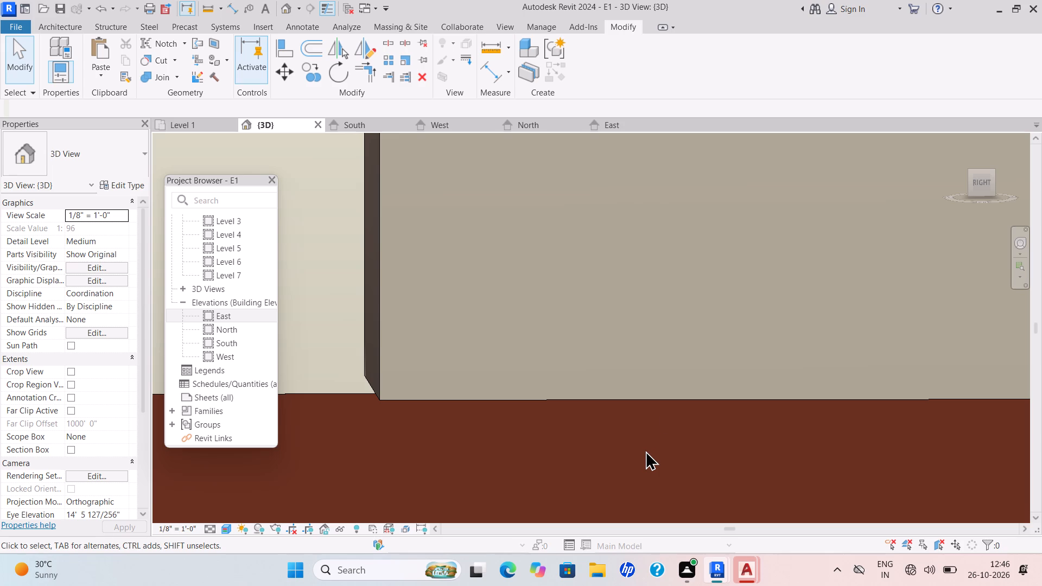
# Raise the base of the fourth pillar from the gate to about the top edge of the red band.
pyautogui.scroll(-7, 408, 234)
pyautogui.moveTo(547, 236); pyautogui.dragTo(719, 330, button='middle')
pyautogui.scroll(-5, 690, 323)
pyautogui.moveTo(692, 348); pyautogui.dragTo(702, 352, button='middle')
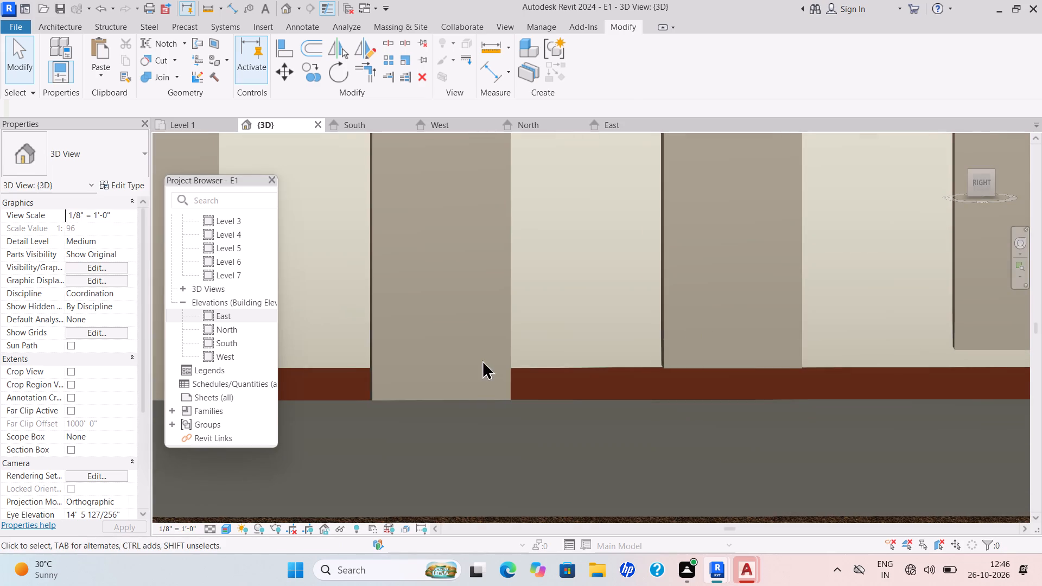
pyautogui.click(509, 354)
pyautogui.scroll(1, 503, 368)
pyautogui.scroll(-1, 503, 371)
pyautogui.scroll(5, 503, 373)
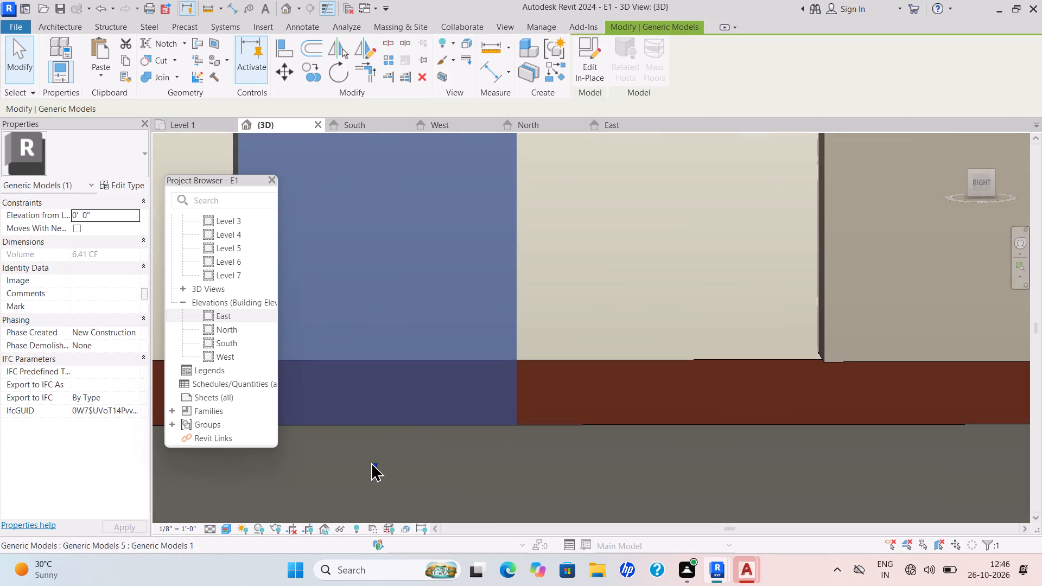
pyautogui.moveTo(378, 468); pyautogui.dragTo(423, 361)
pyautogui.click(633, 341)
# Raise the base of the fifth pillar from the gate to just above the red band's top edge.
pyautogui.scroll(-7, 634, 342)
pyautogui.moveTo(645, 354); pyautogui.dragTo(734, 364, button='middle')
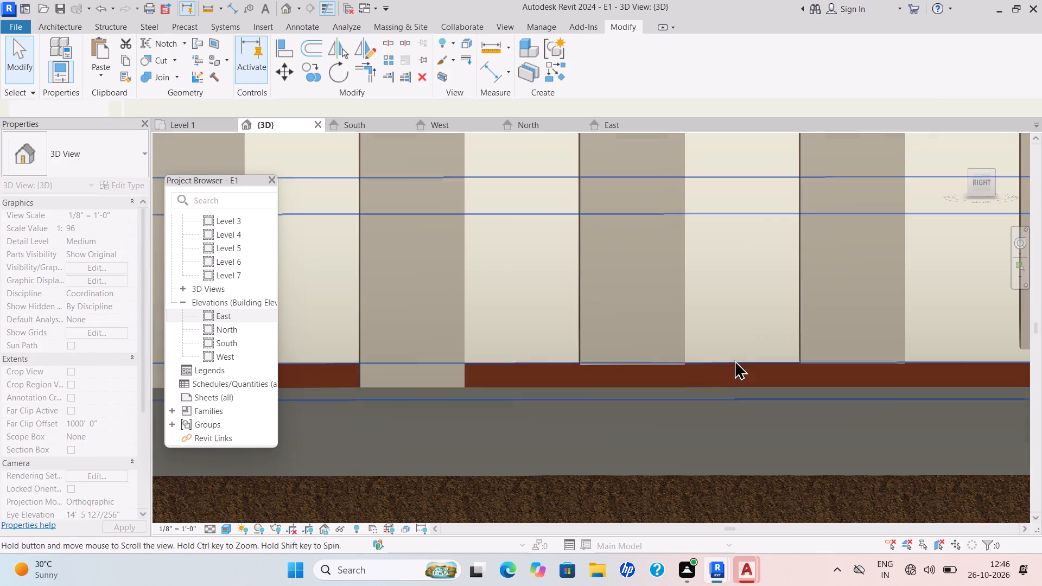
pyautogui.click(461, 377)
pyautogui.scroll(2, 442, 401)
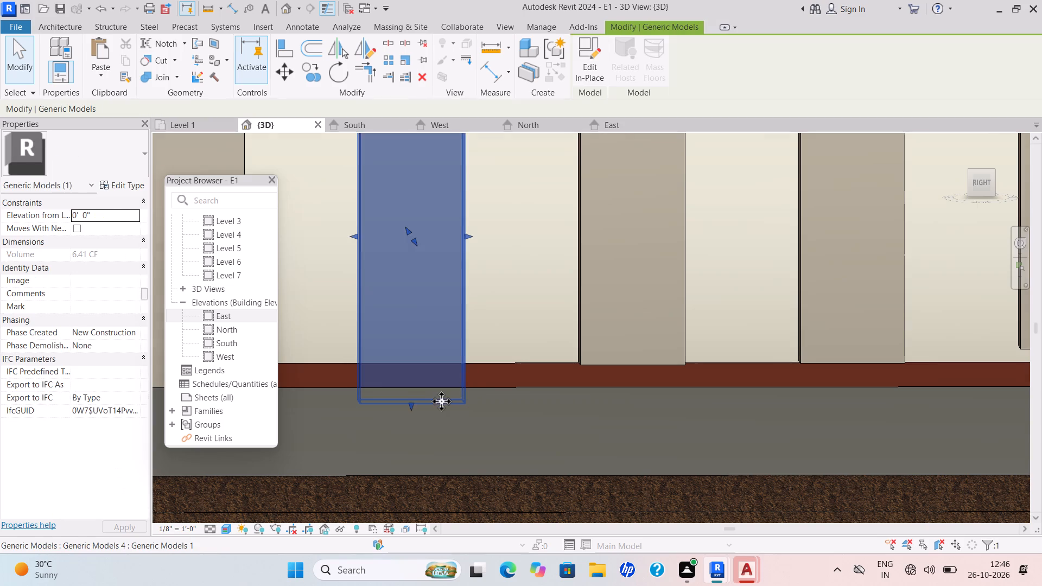
pyautogui.scroll(1, 441, 401)
pyautogui.moveTo(399, 415); pyautogui.dragTo(434, 344)
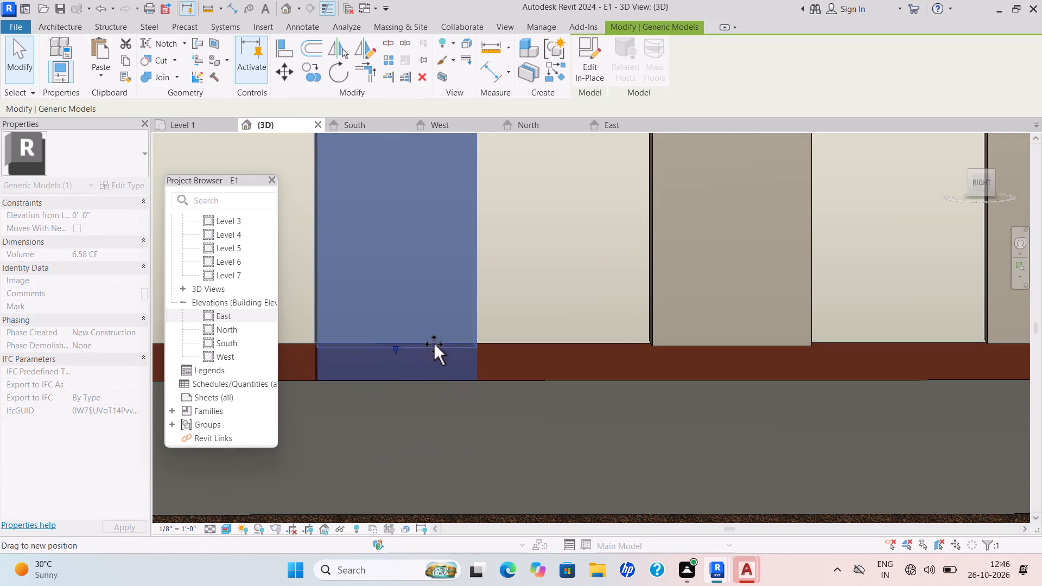
pyautogui.moveTo(434, 344); pyautogui.dragTo(437, 338)
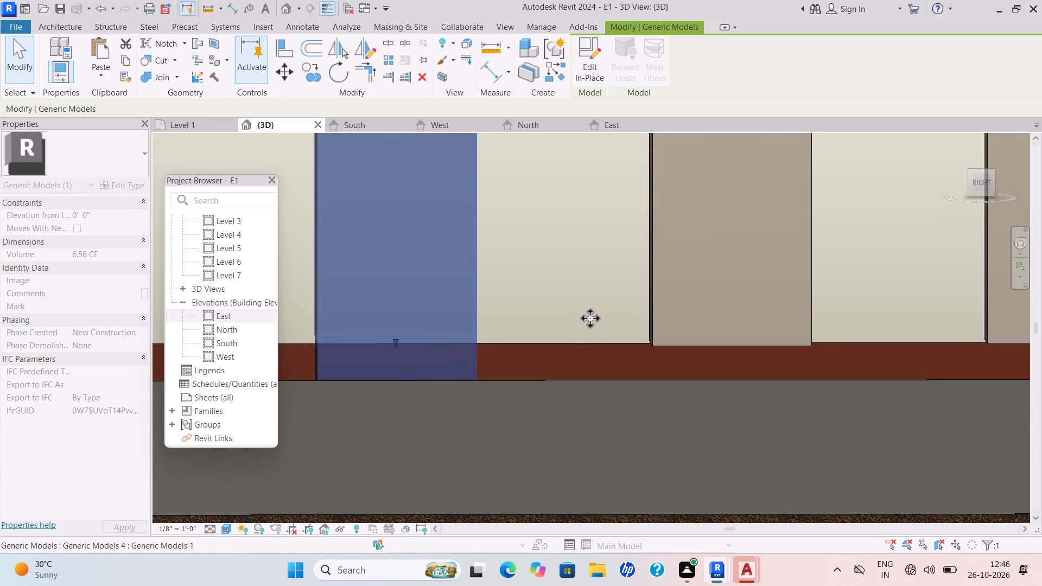
pyautogui.click(564, 323)
# Lower the base of the fifth pillar from the gate slightly to meet the red band's top edge.
pyautogui.scroll(-6, 555, 337)
pyautogui.moveTo(560, 359); pyautogui.dragTo(585, 381, button='middle')
pyautogui.scroll(-3, 581, 368)
pyautogui.moveTo(581, 373); pyautogui.dragTo(597, 396, button='middle')
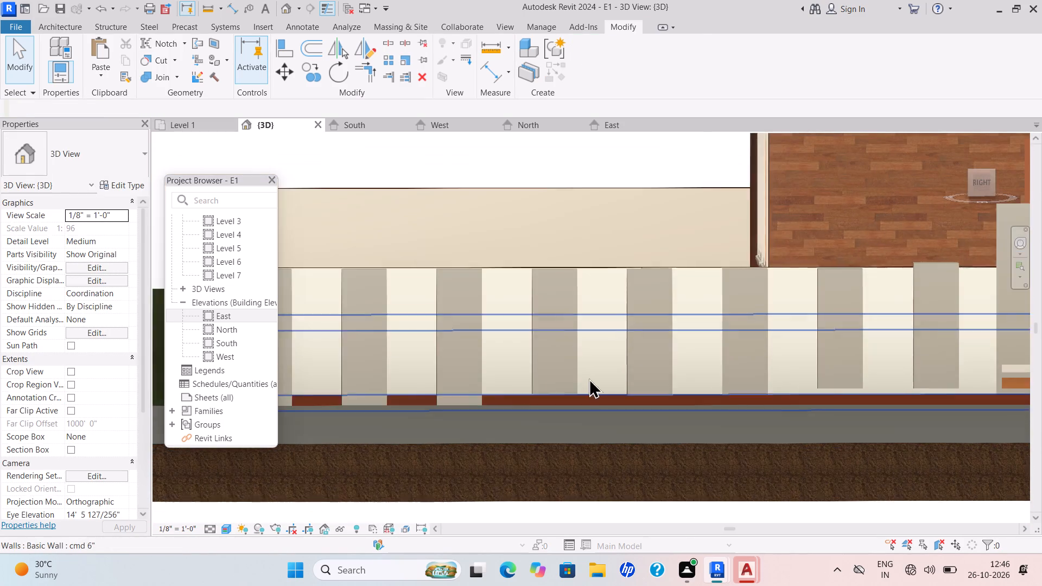
pyautogui.scroll(6, 576, 369)
pyautogui.click(565, 423)
pyautogui.scroll(8, 556, 431)
pyautogui.scroll(-1, 523, 442)
pyautogui.scroll(2, 521, 442)
pyautogui.click(472, 409)
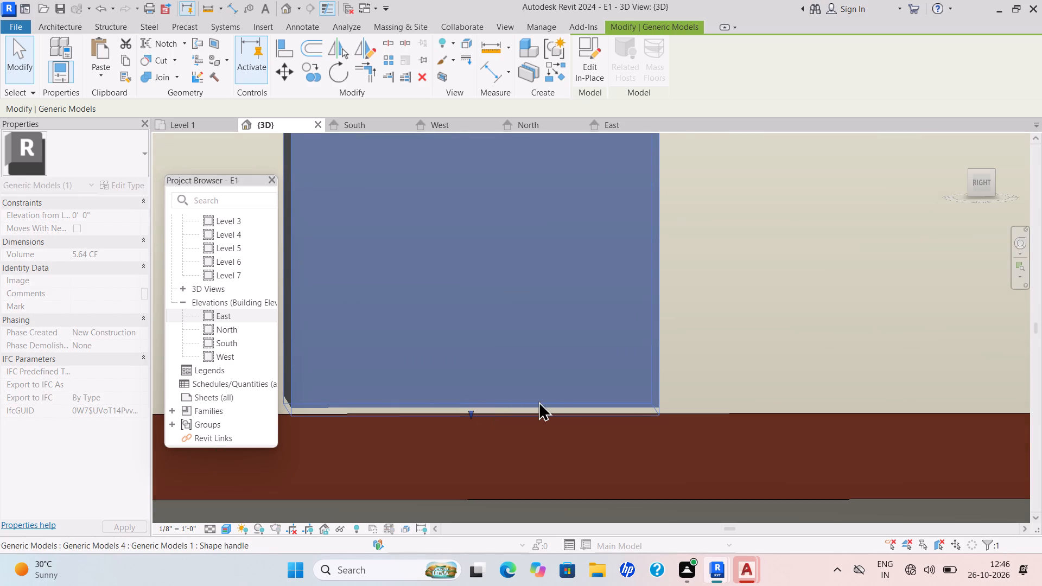
pyautogui.click(560, 374)
# Raise the base of the sixth pillar from the gate to the top edge of the wall's red band.
pyautogui.scroll(-2, 602, 370)
pyautogui.scroll(1, 603, 370)
pyautogui.scroll(-5, 603, 370)
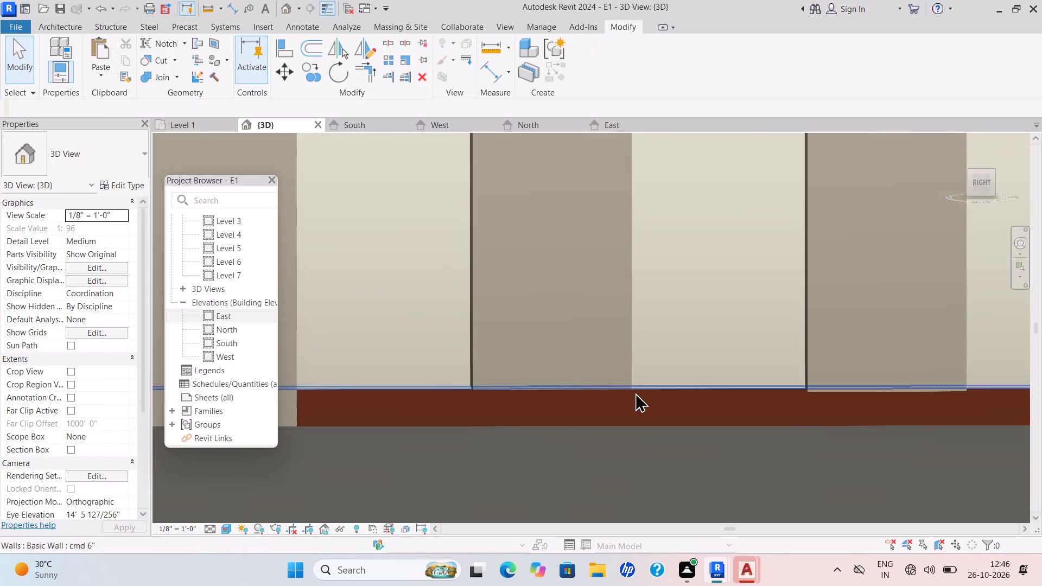
pyautogui.scroll(-1, 635, 392)
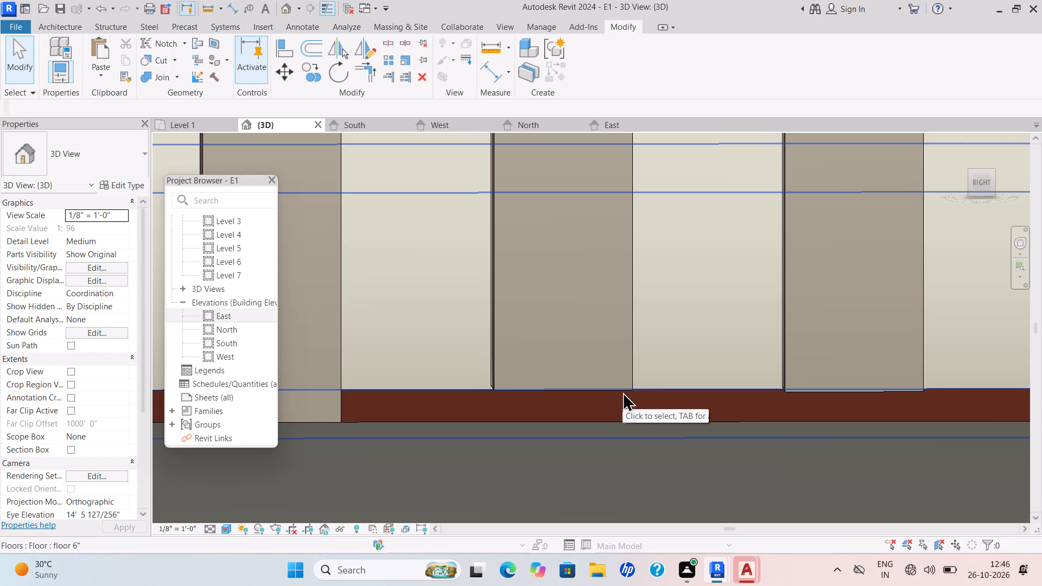
pyautogui.scroll(-3, 704, 387)
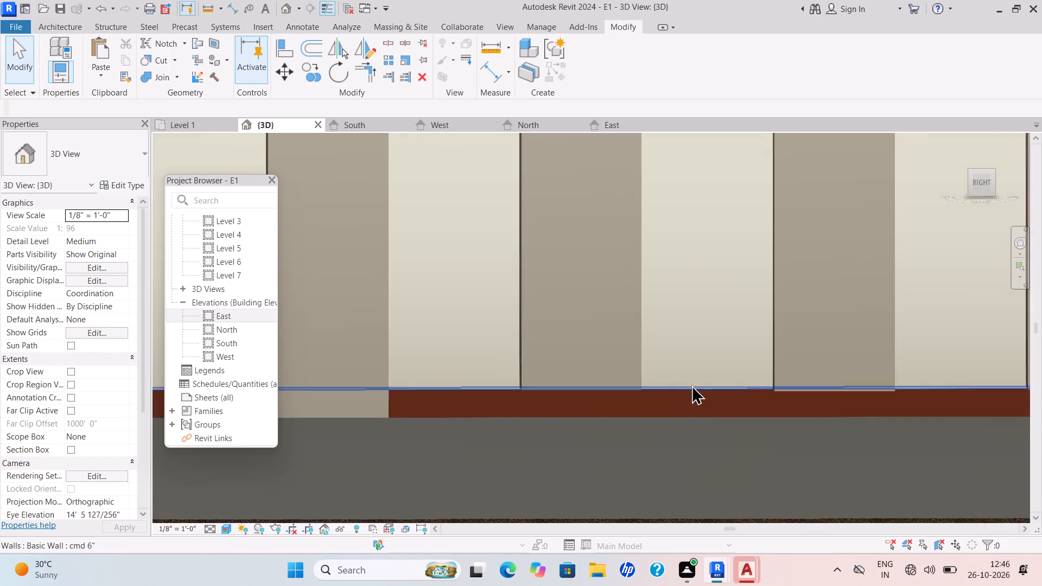
pyautogui.scroll(-3, 691, 385)
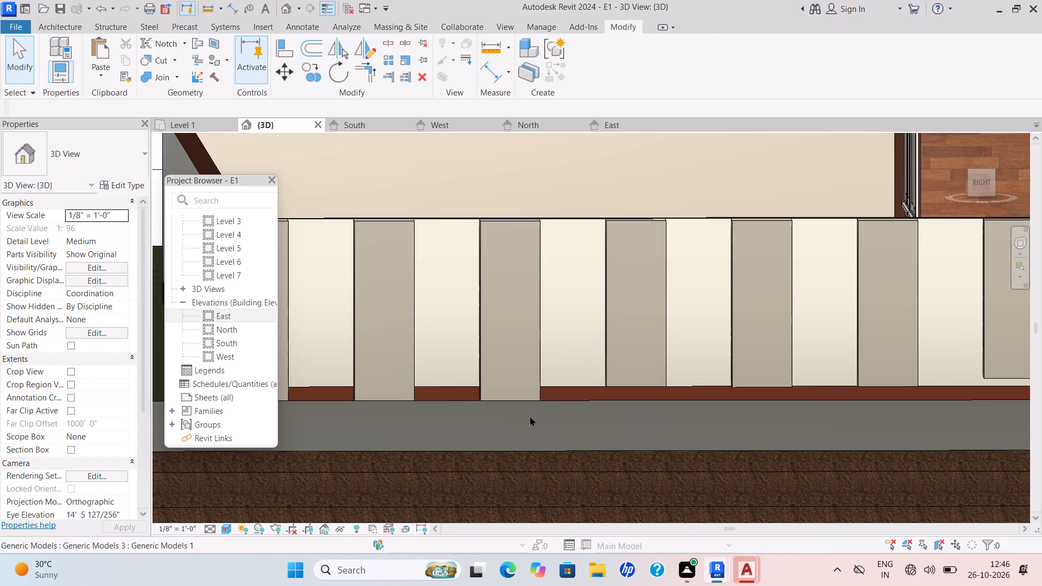
pyautogui.click(533, 411)
pyautogui.scroll(1, 535, 409)
pyautogui.scroll(-1, 535, 409)
pyautogui.scroll(3, 535, 409)
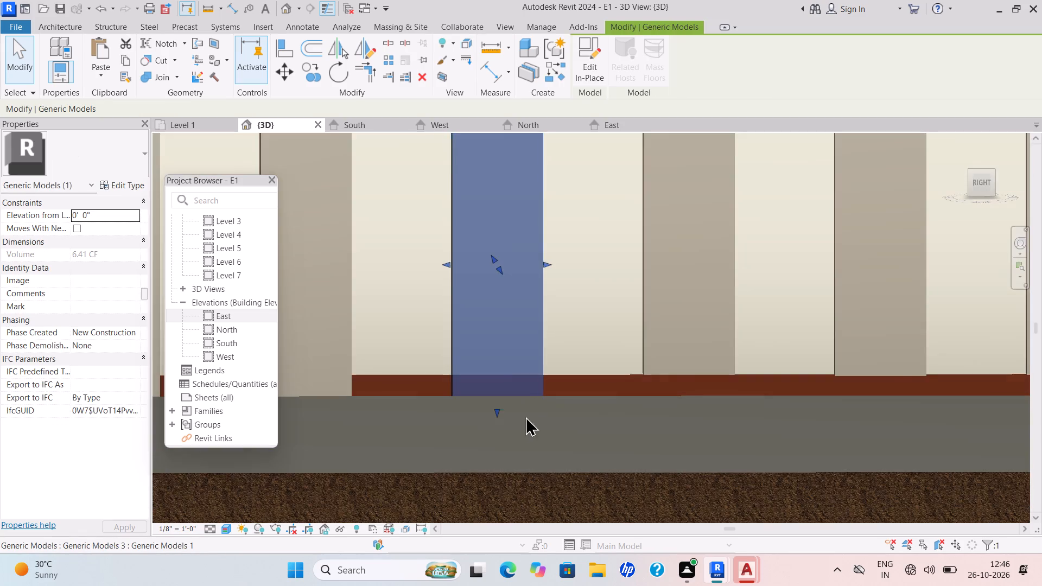
pyautogui.scroll(2, 525, 416)
pyautogui.moveTo(488, 416); pyautogui.dragTo(508, 364)
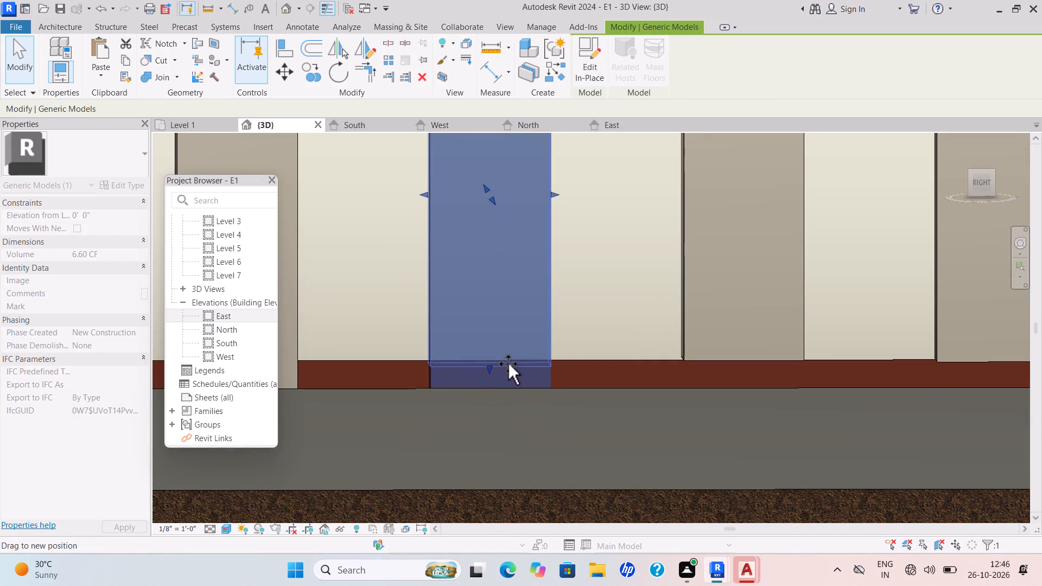
pyautogui.moveTo(508, 364); pyautogui.dragTo(514, 359)
pyautogui.click(603, 370)
pyautogui.scroll(-4, 598, 337)
pyautogui.moveTo(598, 340); pyautogui.dragTo(582, 396, button='middle')
pyautogui.scroll(-1, 582, 396)
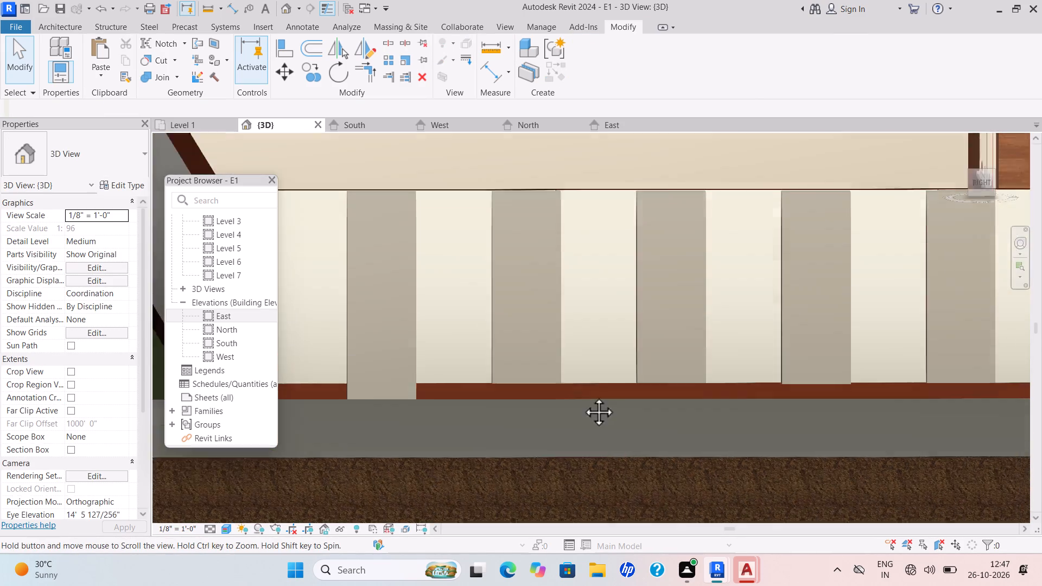
# Raise the base of the seventh pillar from the gate to just below the red band's top edge.
pyautogui.scroll(-1, 582, 396)
pyautogui.moveTo(582, 396); pyautogui.dragTo(582, 397, button='middle')
pyautogui.middleClick(582, 397)
pyautogui.scroll(-2, 582, 396)
pyautogui.moveTo(582, 403); pyautogui.dragTo(580, 448, button='middle')
pyautogui.scroll(-1, 580, 448)
pyautogui.scroll(5, 460, 461)
pyautogui.scroll(5, 504, 439)
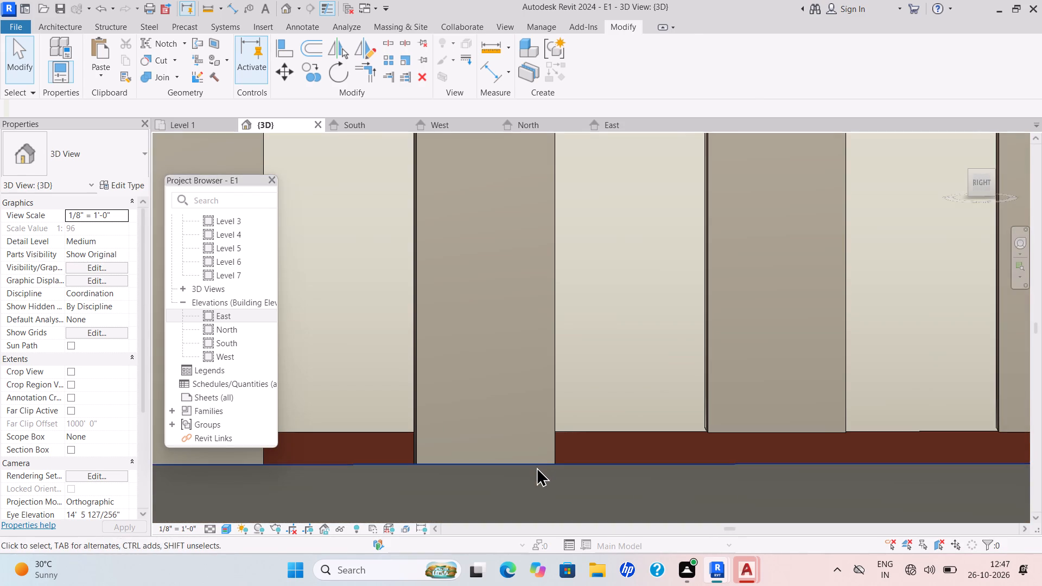
pyautogui.click(552, 415)
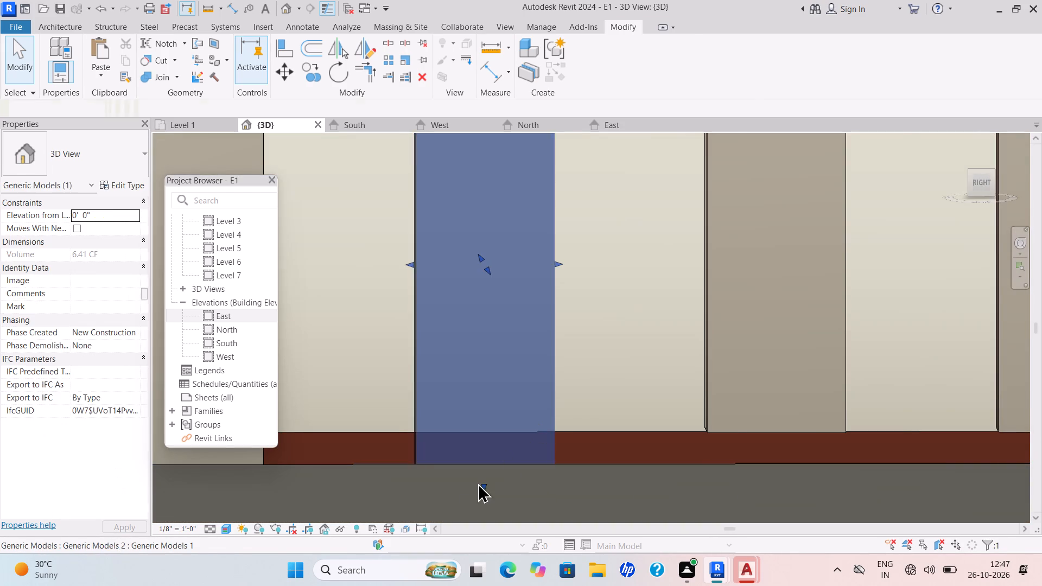
pyautogui.scroll(1, 463, 496)
pyautogui.scroll(-1, 462, 498)
pyautogui.scroll(1, 462, 499)
pyautogui.scroll(-1, 462, 499)
pyautogui.scroll(2, 462, 499)
pyautogui.moveTo(489, 481); pyautogui.dragTo(514, 415)
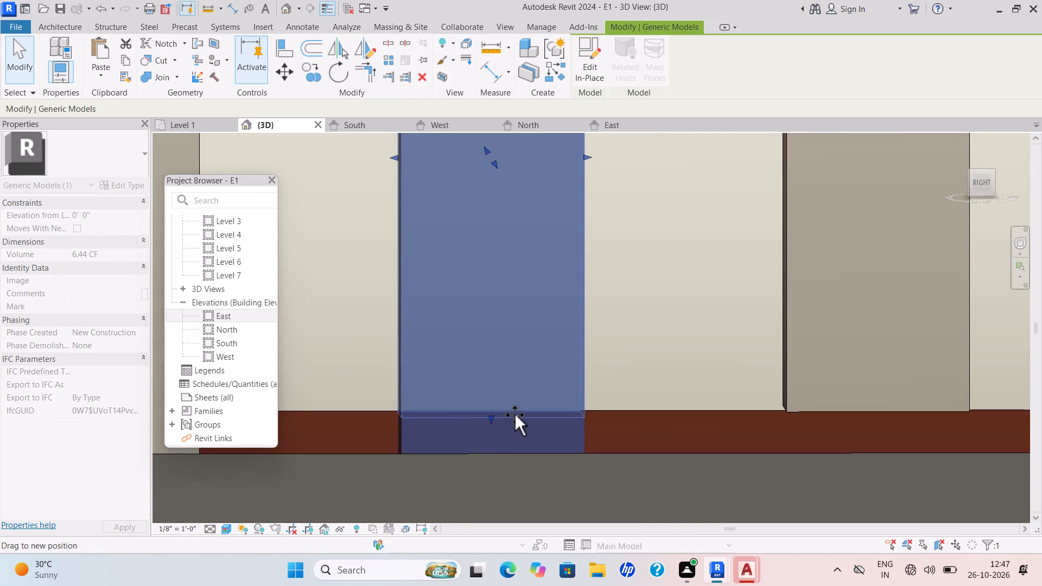
pyautogui.moveTo(514, 415); pyautogui.dragTo(518, 410)
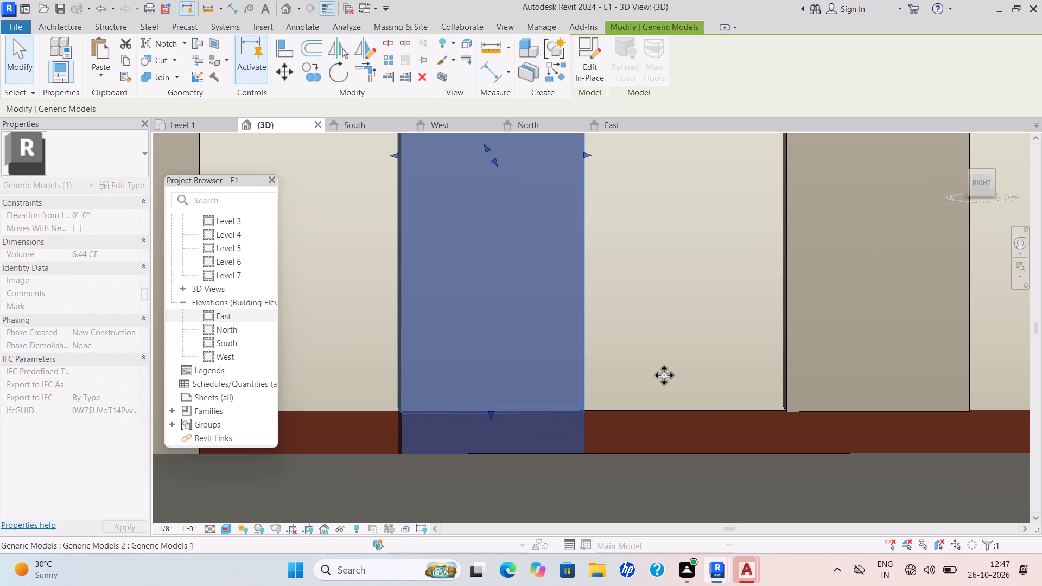
# Raise the base of the seventh pillar slightly further to meet the red band's top edge.
pyautogui.scroll(1, 486, 415)
pyautogui.scroll(-1, 486, 416)
pyautogui.scroll(7, 486, 416)
pyautogui.scroll(-1, 492, 422)
pyautogui.scroll(1, 492, 422)
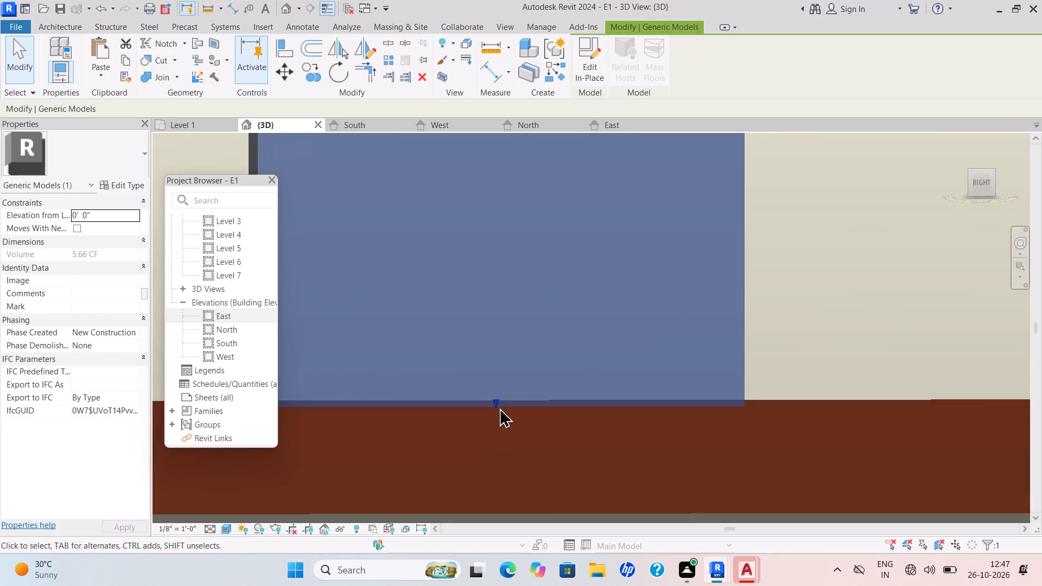
pyautogui.moveTo(499, 407); pyautogui.dragTo(511, 391)
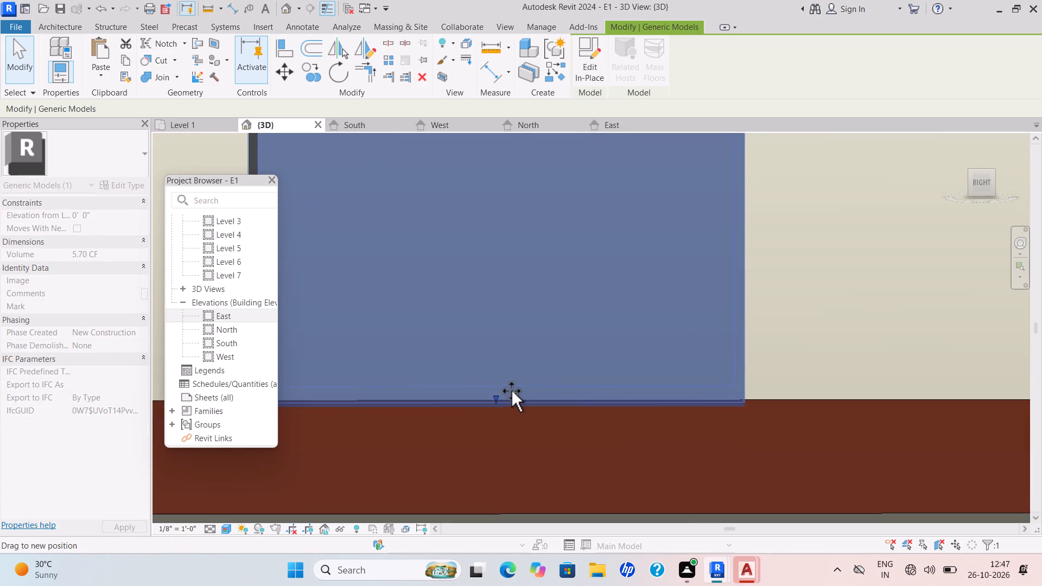
pyautogui.moveTo(511, 391); pyautogui.dragTo(512, 390)
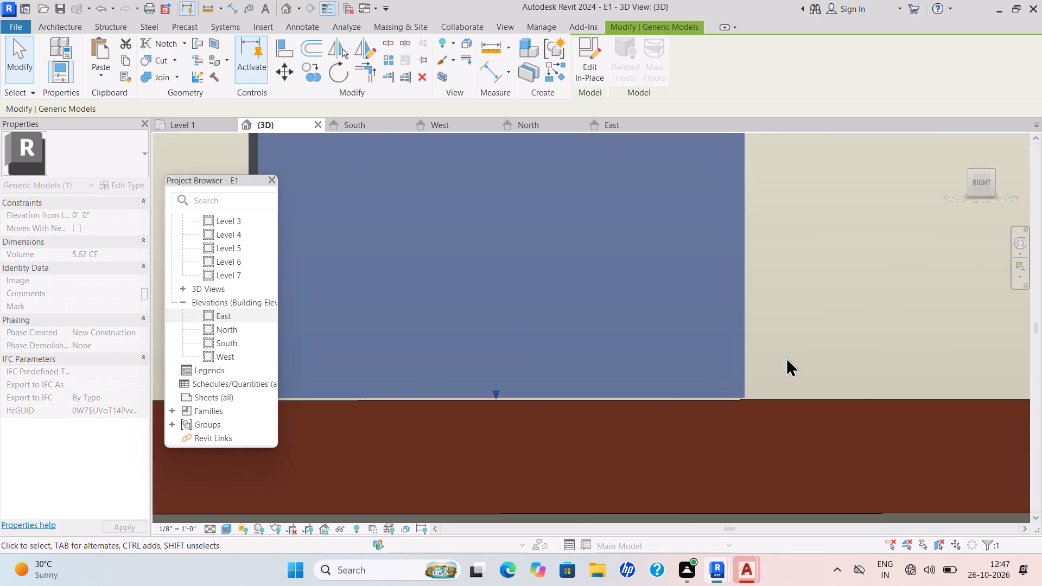
pyautogui.click(786, 357)
# Raise the base of the last pillar at the wall's corner to about the top edge of the red band.
pyautogui.scroll(-6, 713, 394)
pyautogui.moveTo(691, 426); pyautogui.dragTo(674, 456, button='middle')
pyautogui.scroll(2, 674, 456)
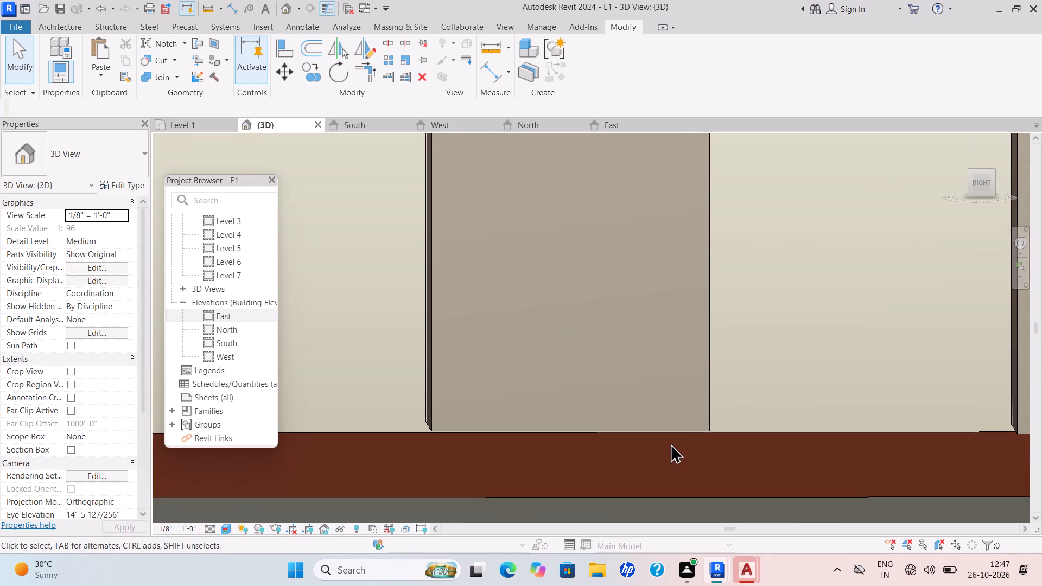
pyautogui.scroll(1, 683, 448)
pyautogui.moveTo(688, 465); pyautogui.dragTo(799, 520, button='middle')
pyautogui.scroll(-4, 689, 468)
pyautogui.scroll(-5, 783, 491)
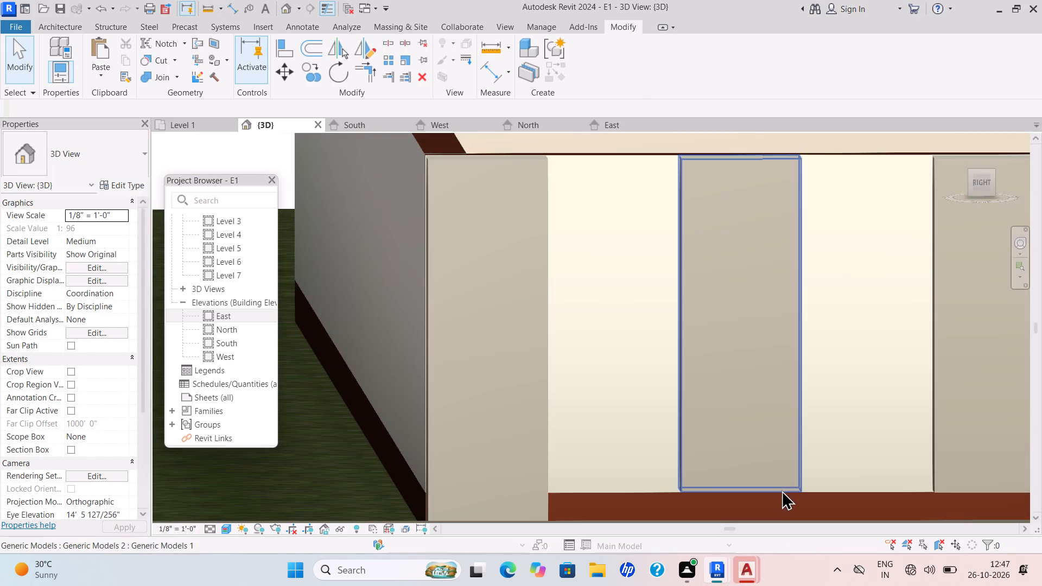
pyautogui.scroll(-1, 641, 499)
pyautogui.moveTo(638, 498); pyautogui.dragTo(678, 422, button='middle')
pyautogui.scroll(4, 548, 455)
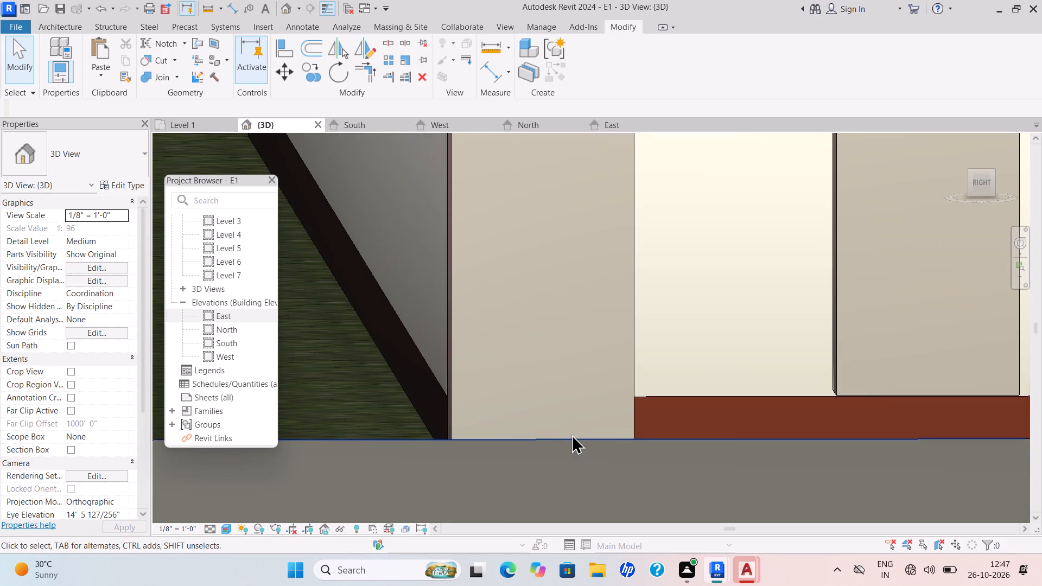
pyautogui.click(571, 435)
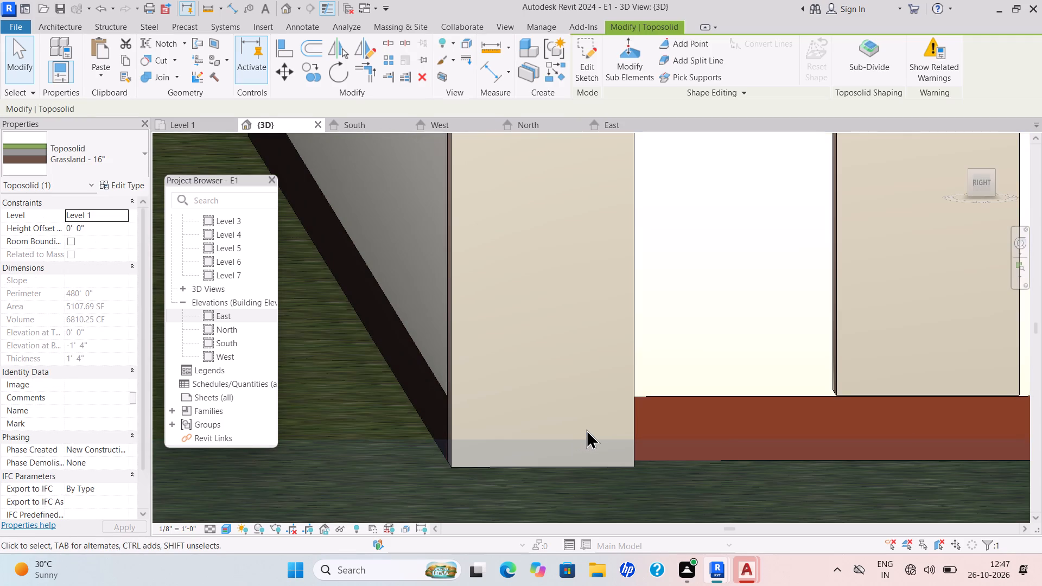
pyautogui.press('Escape')
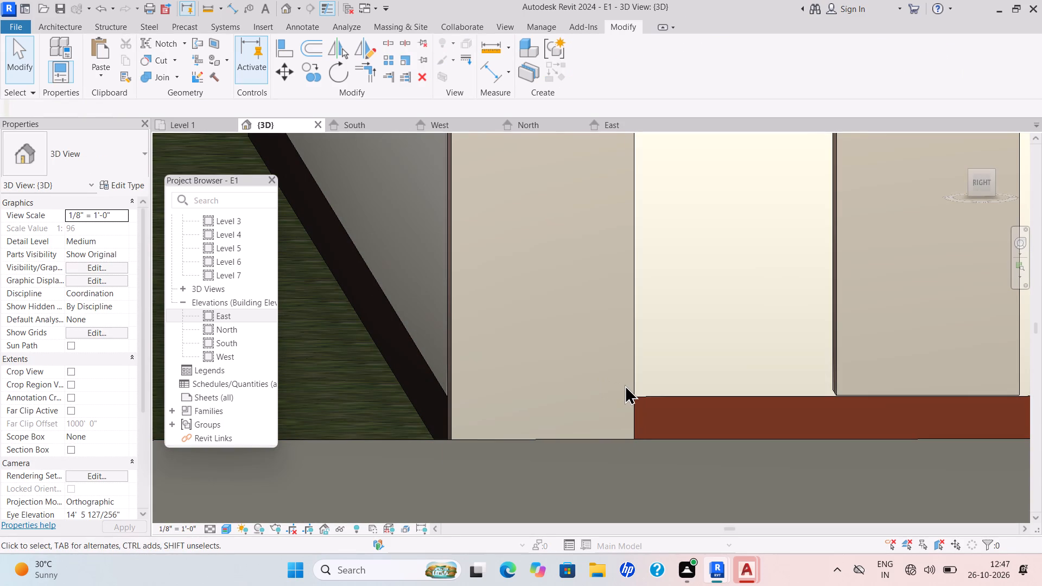
pyautogui.click(633, 380)
pyautogui.scroll(4, 556, 444)
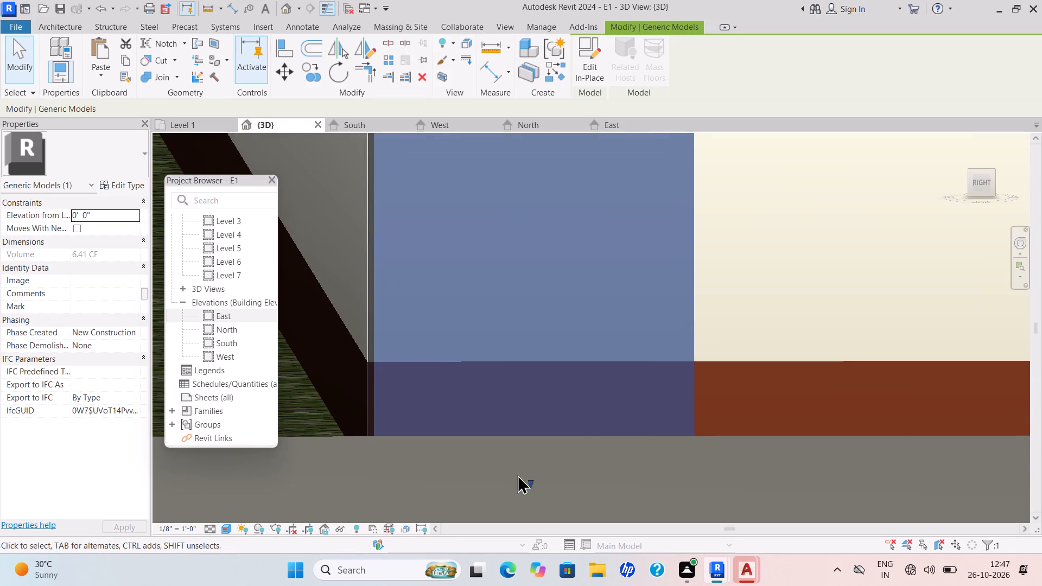
pyautogui.moveTo(530, 486); pyautogui.dragTo(581, 362)
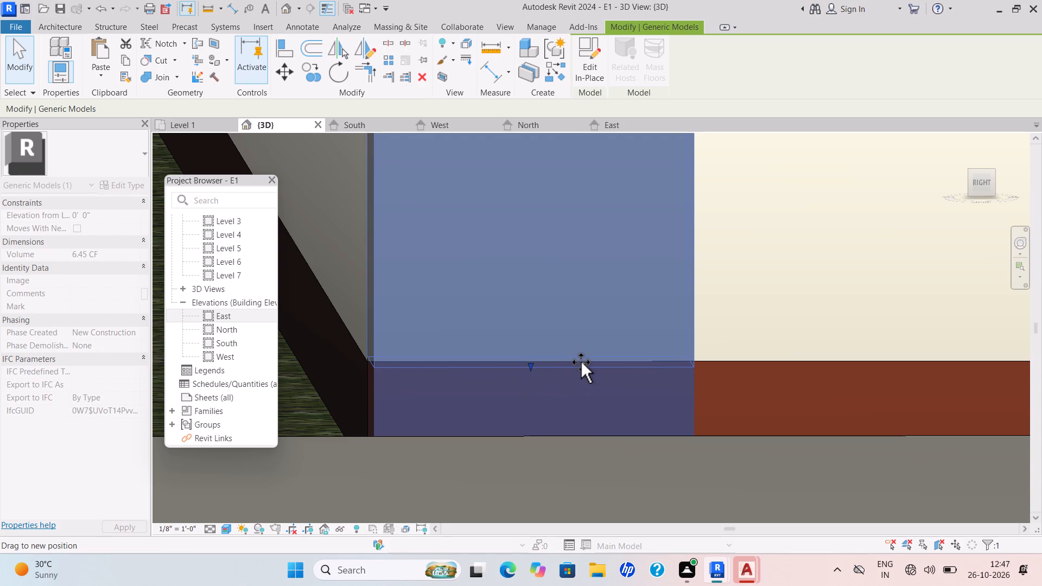
pyautogui.moveTo(581, 362); pyautogui.dragTo(586, 354)
pyautogui.click(671, 341)
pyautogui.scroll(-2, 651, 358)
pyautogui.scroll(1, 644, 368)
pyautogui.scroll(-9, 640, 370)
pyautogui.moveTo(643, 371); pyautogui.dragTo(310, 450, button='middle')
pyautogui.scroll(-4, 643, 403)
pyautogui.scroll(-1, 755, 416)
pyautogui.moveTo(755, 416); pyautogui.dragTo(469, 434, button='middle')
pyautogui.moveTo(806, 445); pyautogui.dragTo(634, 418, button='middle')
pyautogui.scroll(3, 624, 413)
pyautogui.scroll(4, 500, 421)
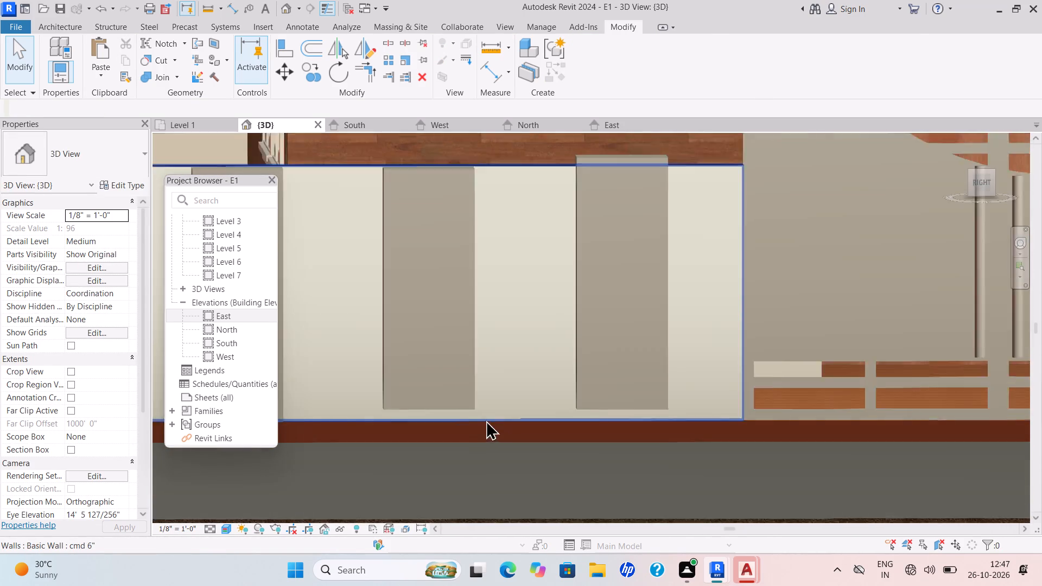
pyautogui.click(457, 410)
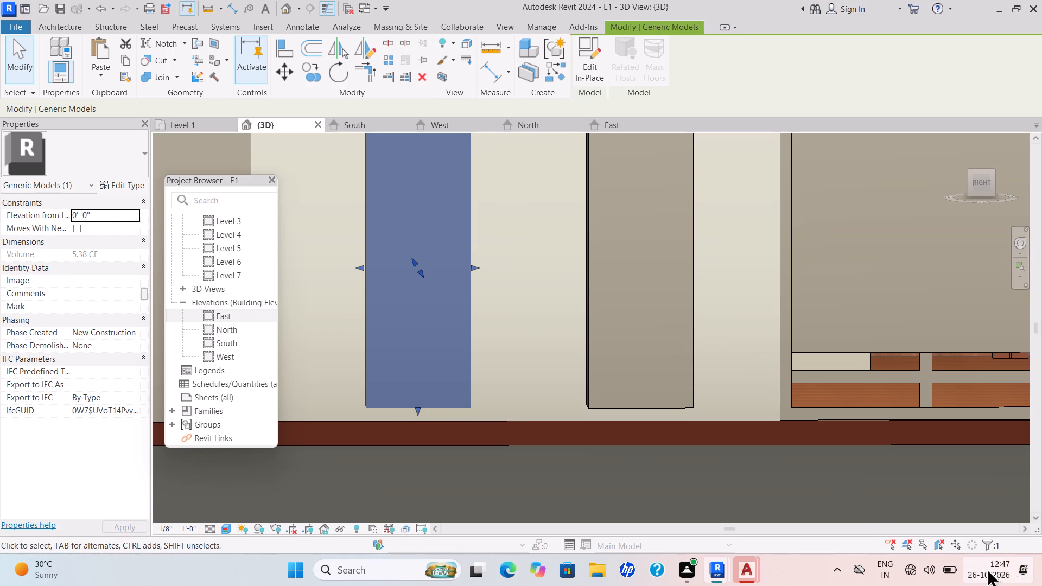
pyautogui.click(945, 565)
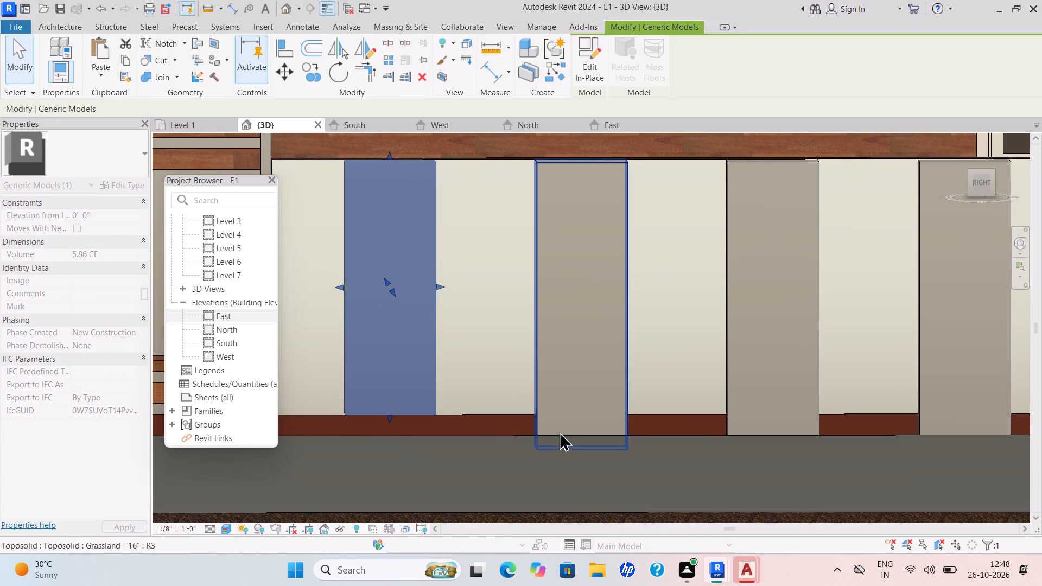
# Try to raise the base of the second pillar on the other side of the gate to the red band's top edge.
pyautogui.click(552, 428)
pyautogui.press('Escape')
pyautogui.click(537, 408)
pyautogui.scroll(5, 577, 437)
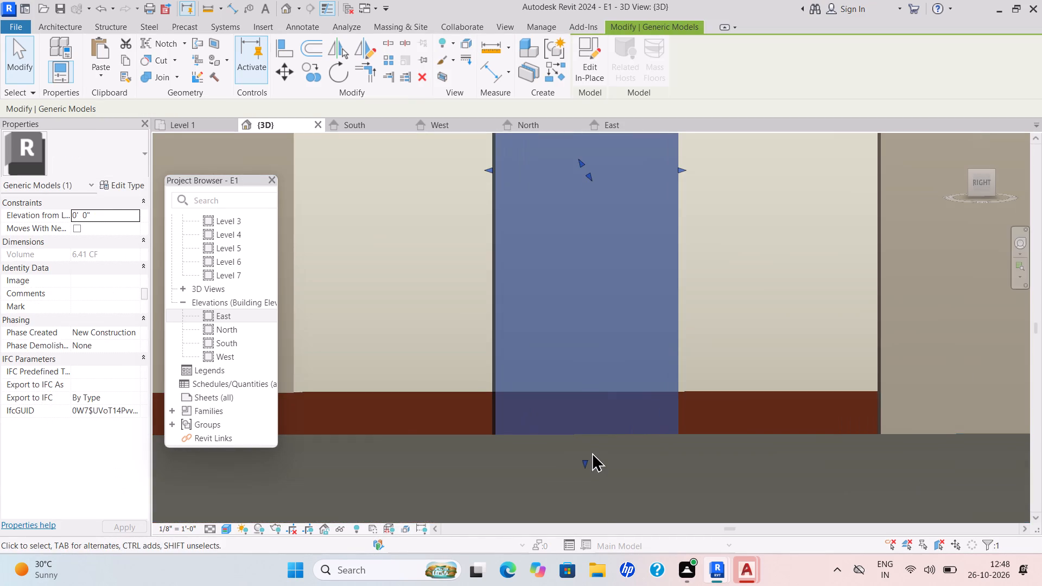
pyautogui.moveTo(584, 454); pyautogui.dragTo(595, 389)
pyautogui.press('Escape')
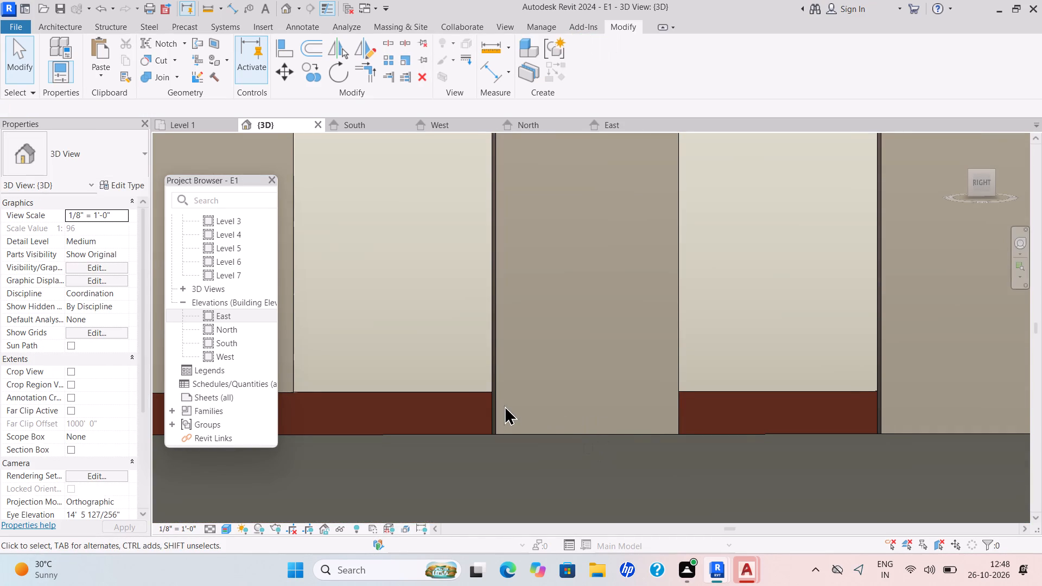
# Raise the base of the second pillar on the gate's other side to about the top edge of the red band.
pyautogui.click(500, 371)
pyautogui.scroll(5, 580, 465)
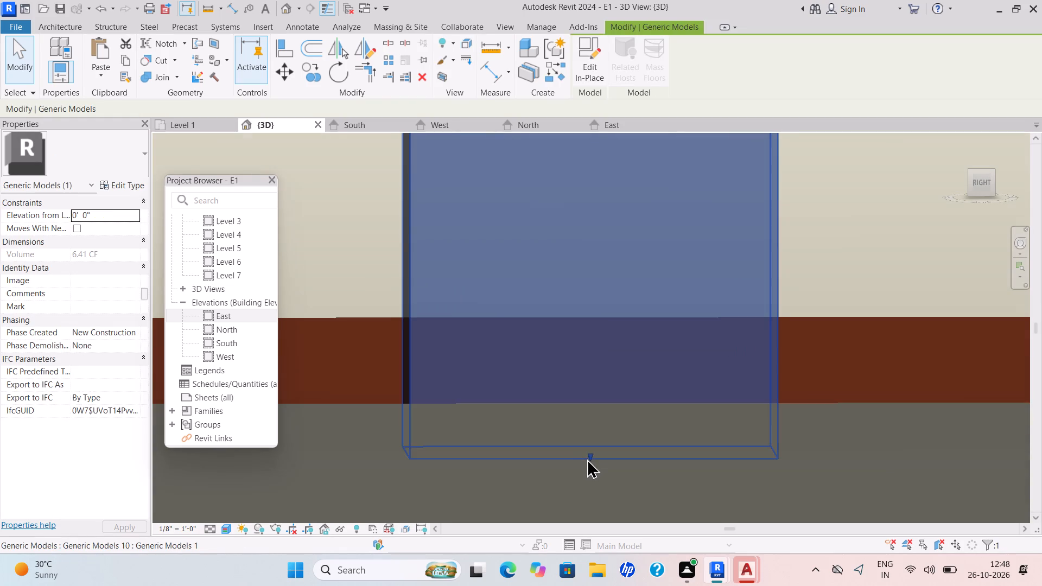
pyautogui.moveTo(587, 458); pyautogui.dragTo(606, 320)
pyautogui.moveTo(757, 340); pyautogui.dragTo(645, 409, button='middle')
pyautogui.scroll(-2, 755, 351)
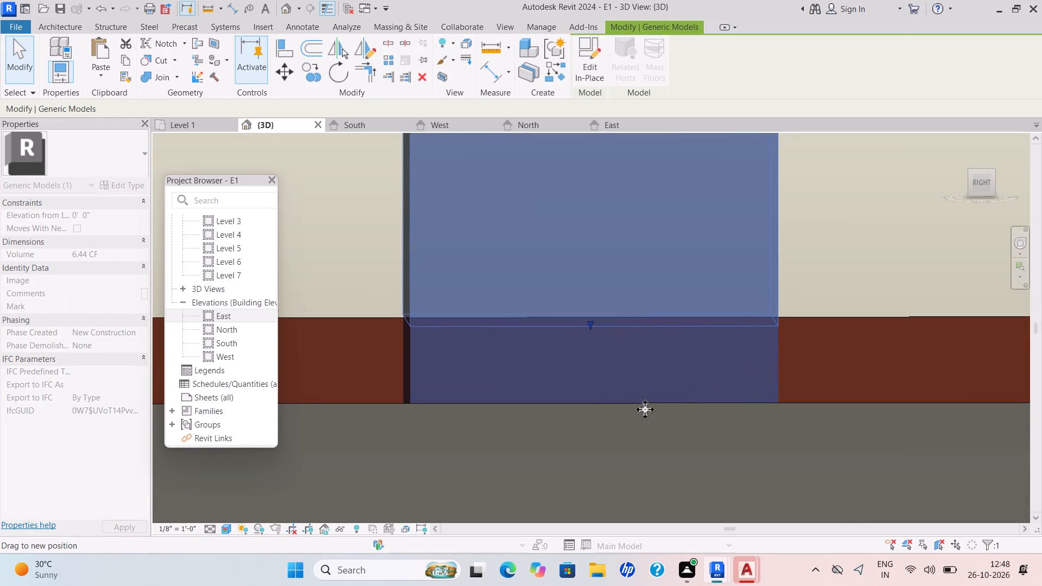
pyautogui.scroll(-1, 645, 409)
pyautogui.moveTo(645, 409); pyautogui.dragTo(545, 435, button='middle')
pyautogui.middleClick(544, 435)
pyautogui.press('Escape')
# Raise the base of the third pillar on the gate's other side to just above the red band's top edge.
pyautogui.moveTo(799, 435); pyautogui.dragTo(634, 447, button='middle')
pyautogui.scroll(-1, 797, 437)
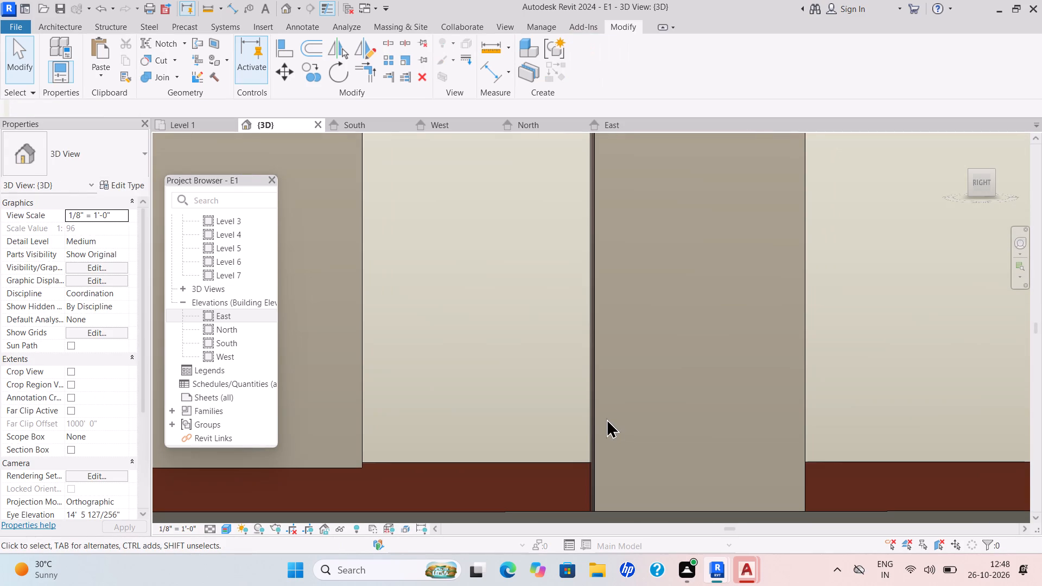
pyautogui.moveTo(600, 419); pyautogui.dragTo(605, 421)
pyautogui.scroll(-7, 682, 461)
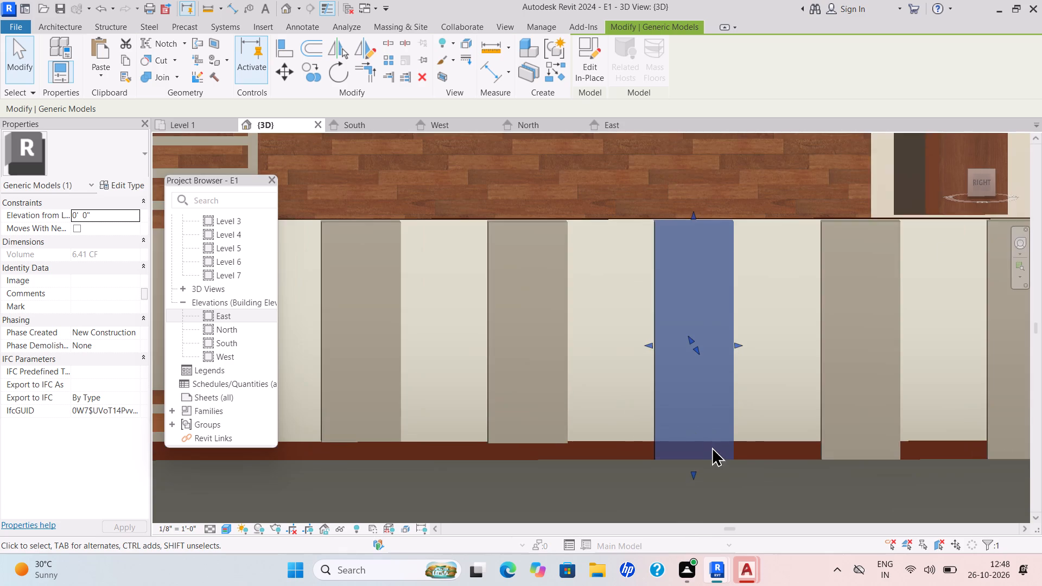
pyautogui.moveTo(692, 480); pyautogui.dragTo(700, 435)
pyautogui.scroll(-1, 809, 435)
pyautogui.moveTo(809, 435); pyautogui.dragTo(704, 445, button='middle')
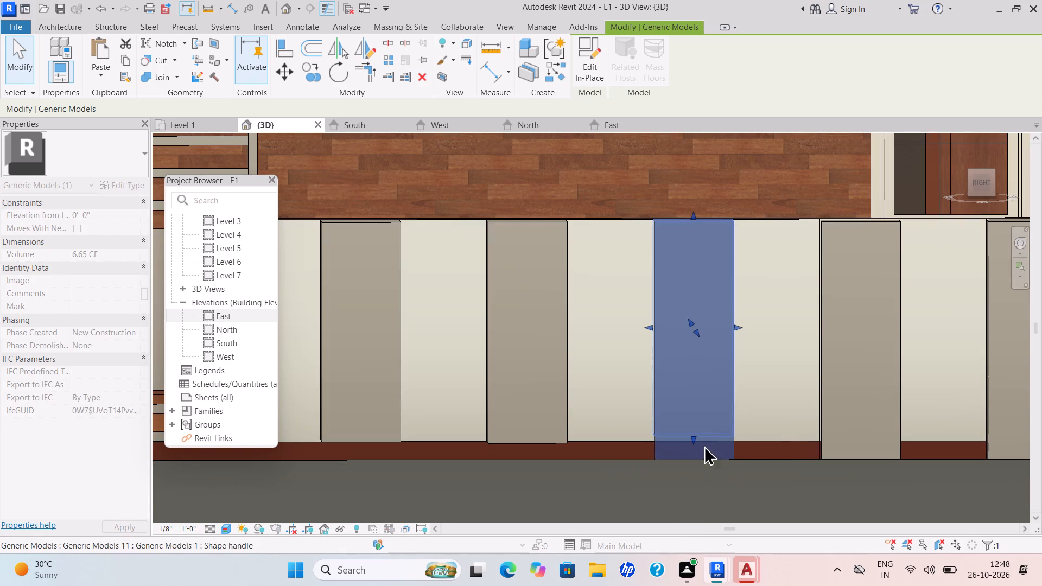
pyautogui.moveTo(704, 445); pyautogui.dragTo(634, 441, button='middle')
pyautogui.press('Escape')
pyautogui.scroll(3, 776, 443)
pyautogui.scroll(-6, 805, 437)
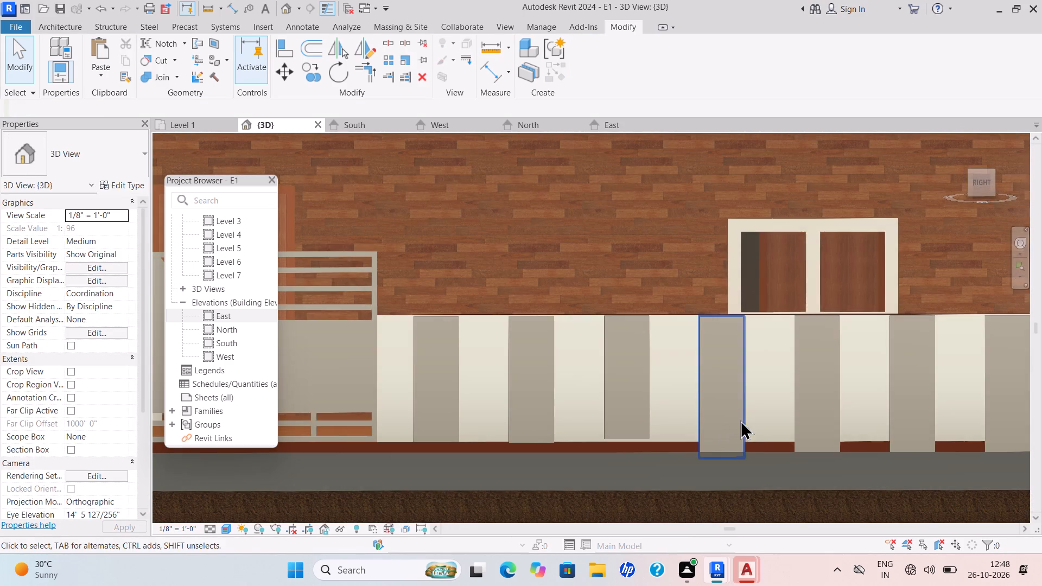
# Raise the base of the fourth pillar on the gate's other side to just above the red band's top edge.
pyautogui.click(742, 419)
pyautogui.scroll(5, 727, 458)
pyautogui.moveTo(721, 459); pyautogui.dragTo(731, 415)
pyautogui.press('Escape')
# Raise the base of the fifth pillar on the gate's other side to just above the red band's top edge.
pyautogui.moveTo(951, 402); pyautogui.dragTo(716, 419, button='middle')
pyautogui.scroll(-2, 929, 404)
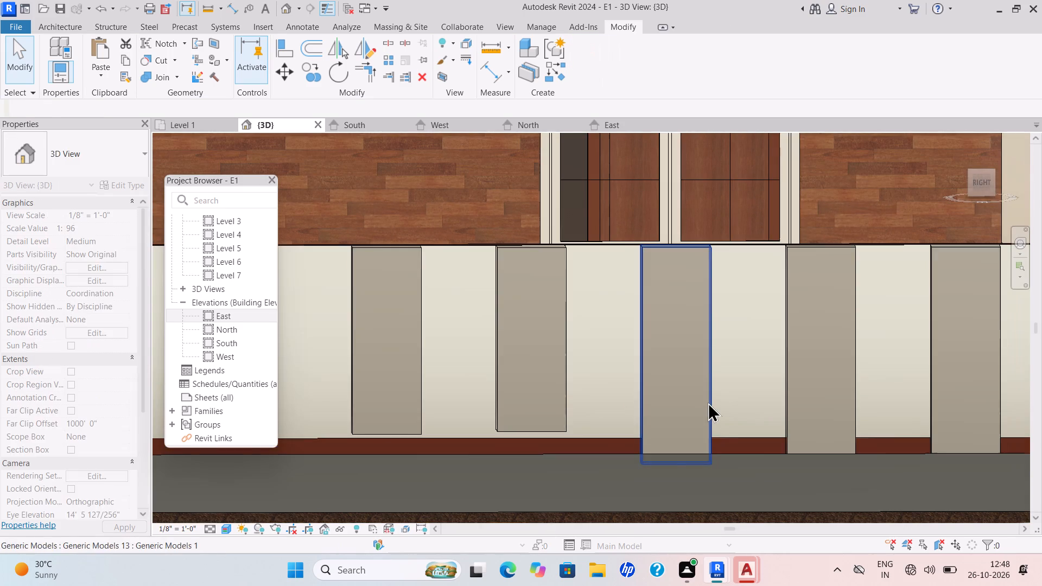
pyautogui.press('Escape')
pyautogui.click(708, 402)
pyautogui.scroll(4, 687, 472)
pyautogui.moveTo(663, 467); pyautogui.dragTo(678, 405)
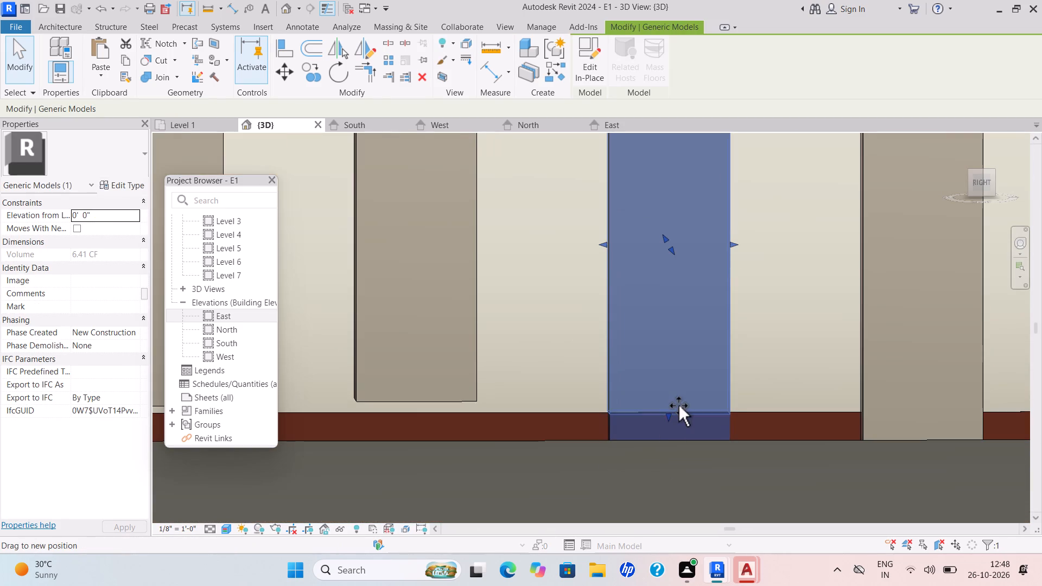
pyautogui.moveTo(678, 405); pyautogui.dragTo(679, 404)
pyautogui.moveTo(848, 411); pyautogui.dragTo(732, 433, button='middle')
pyautogui.scroll(-1, 734, 433)
pyautogui.click(721, 410)
pyautogui.press('Escape')
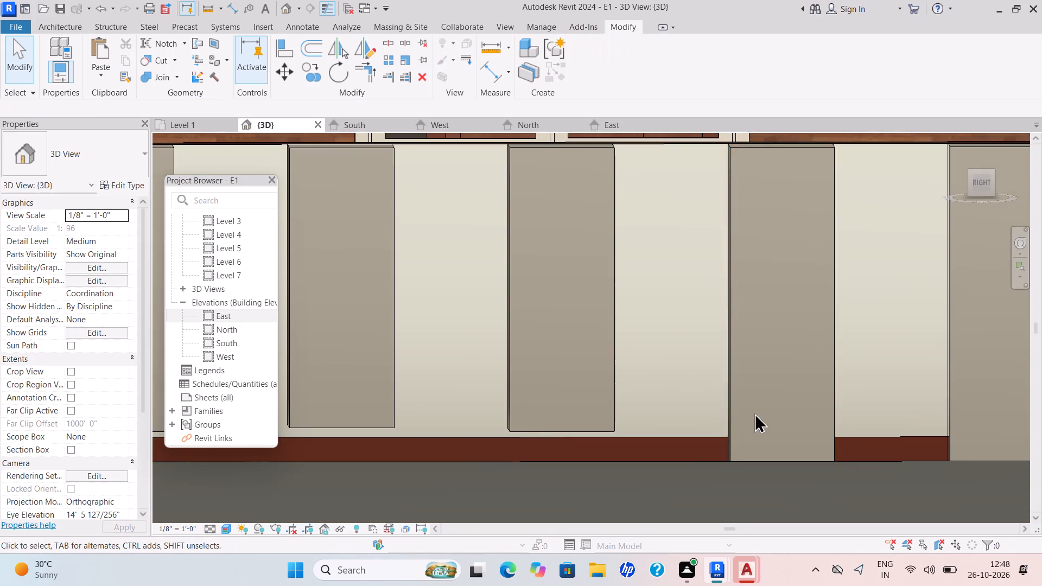
# Raise the base of the sixth pillar on the gate's other side to the top edge of the red band.
pyautogui.scroll(4, 755, 415)
pyautogui.click(707, 446)
pyautogui.scroll(2, 801, 499)
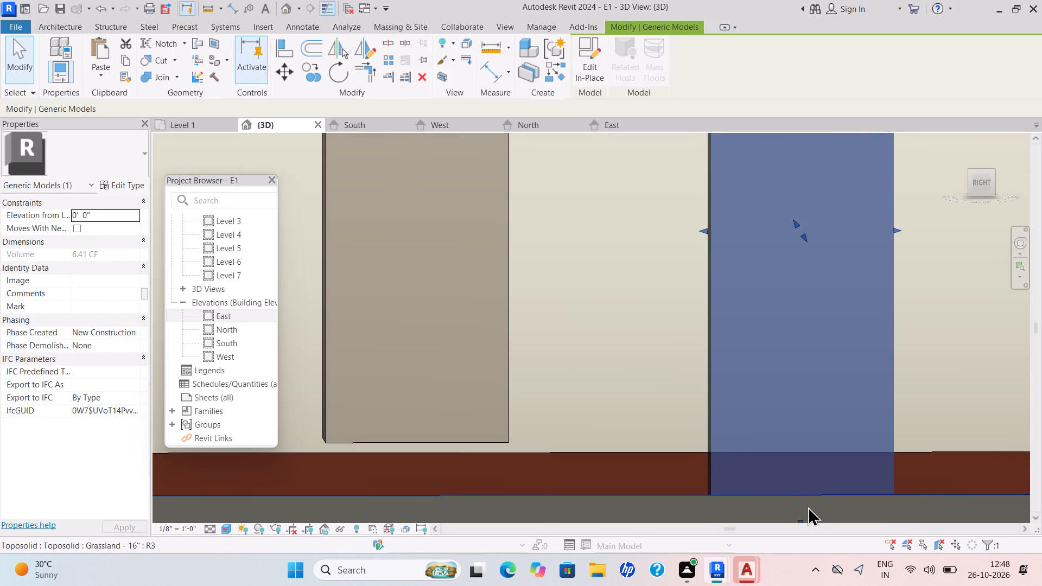
pyautogui.scroll(1, 808, 506)
pyautogui.scroll(-3, 803, 454)
pyautogui.scroll(1, 803, 454)
pyautogui.scroll(-1, 802, 454)
pyautogui.scroll(1, 802, 454)
pyautogui.scroll(-3, 802, 454)
pyautogui.moveTo(798, 492); pyautogui.dragTo(809, 424)
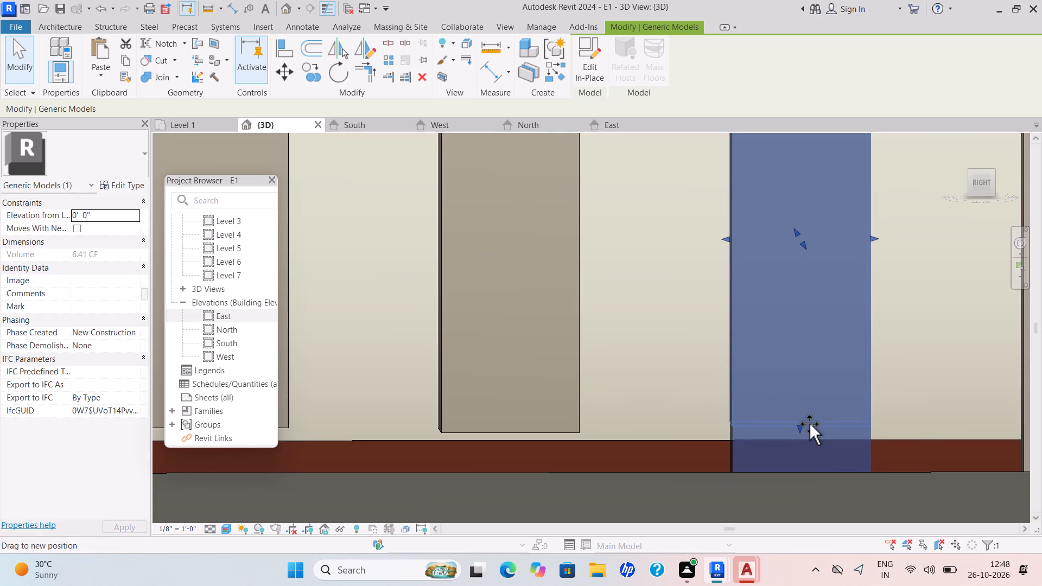
pyautogui.moveTo(809, 424); pyautogui.dragTo(810, 436)
pyautogui.scroll(-6, 926, 434)
pyautogui.moveTo(927, 434); pyautogui.dragTo(813, 431, button='middle')
pyautogui.press('Escape')
# Raise the base of the seventh pillar on the gate's other side to just above the red band's top edge.
pyautogui.scroll(-1, 861, 423)
pyautogui.moveTo(861, 423); pyautogui.dragTo(803, 434, button='middle')
pyautogui.scroll(-2, 861, 423)
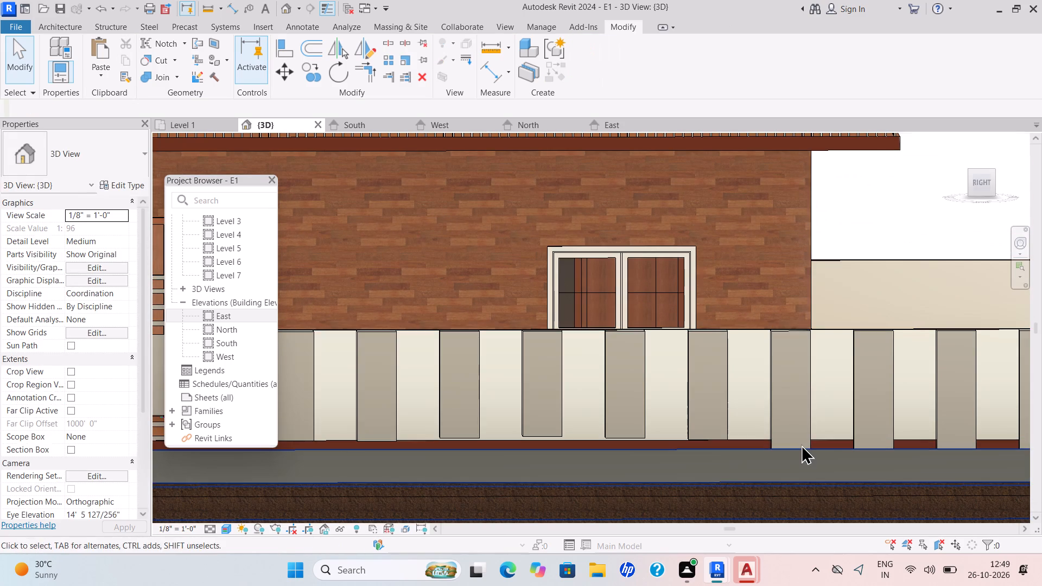
pyautogui.click(809, 439)
pyautogui.scroll(4, 800, 449)
pyautogui.middleClick(800, 449)
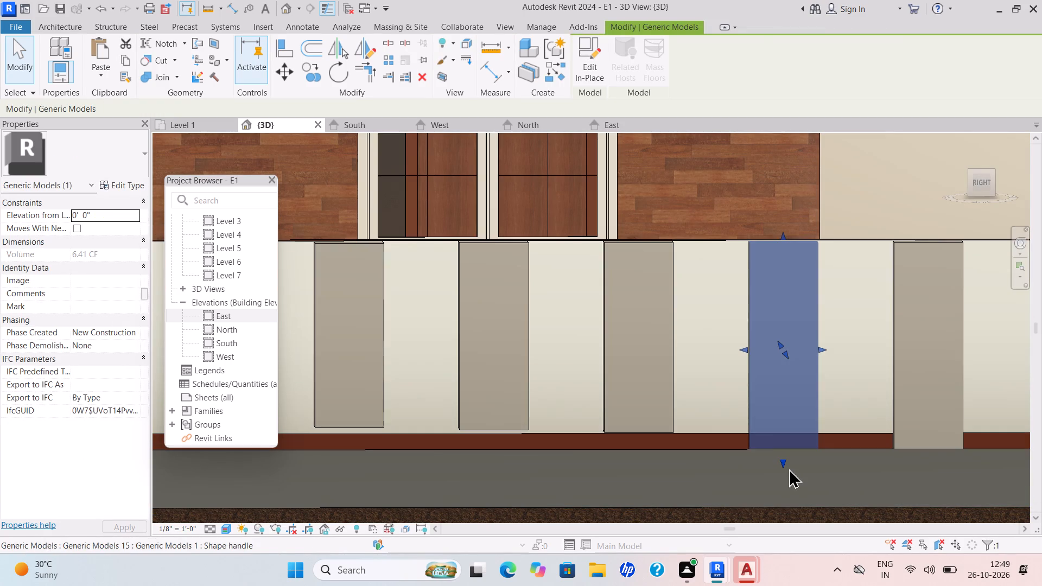
pyautogui.moveTo(787, 468); pyautogui.dragTo(800, 428)
pyautogui.press('Escape')
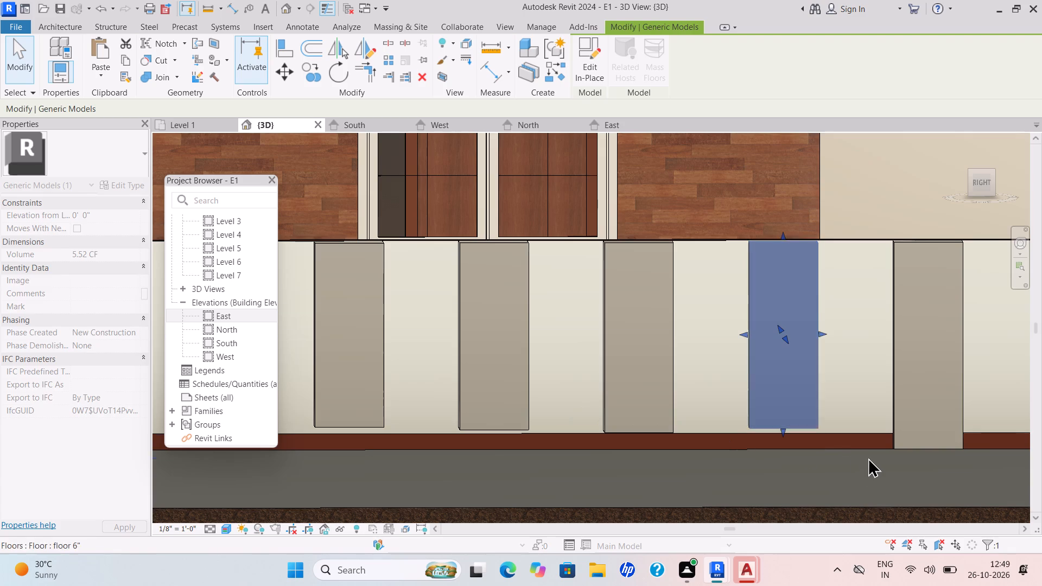
# Raise the base of the eighth pillar on the gate's other side to just above the red band's top edge.
pyautogui.scroll(-6, 837, 453)
pyautogui.moveTo(833, 453); pyautogui.dragTo(674, 479, button='middle')
pyautogui.scroll(2, 649, 452)
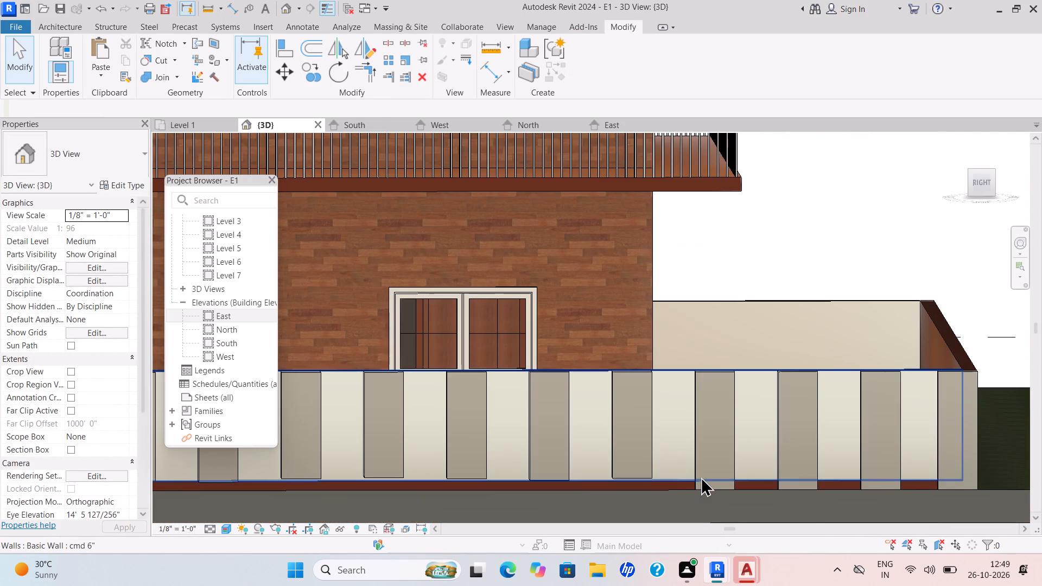
pyautogui.click(701, 474)
pyautogui.scroll(5, 716, 482)
pyautogui.moveTo(714, 504); pyautogui.dragTo(722, 460)
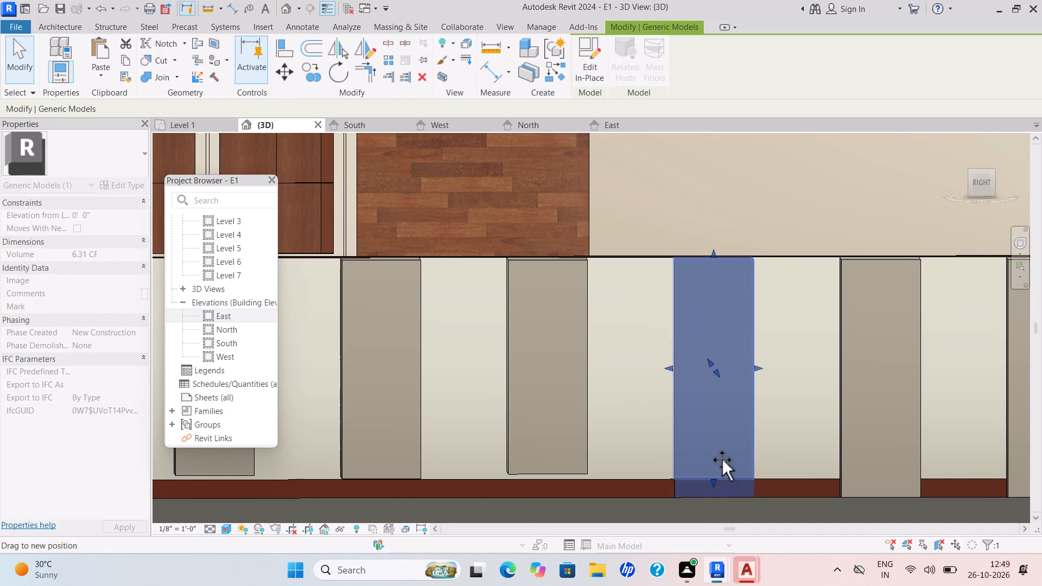
pyautogui.moveTo(722, 460); pyautogui.dragTo(725, 476)
pyautogui.scroll(-3, 815, 456)
pyautogui.scroll(1, 819, 454)
pyautogui.press('Escape')
# Raise the base of the ninth pillar on the gate's other side to just above the red band's top edge.
pyautogui.scroll(-1, 906, 476)
pyautogui.click(887, 475)
pyautogui.press('Escape')
pyautogui.click(895, 468)
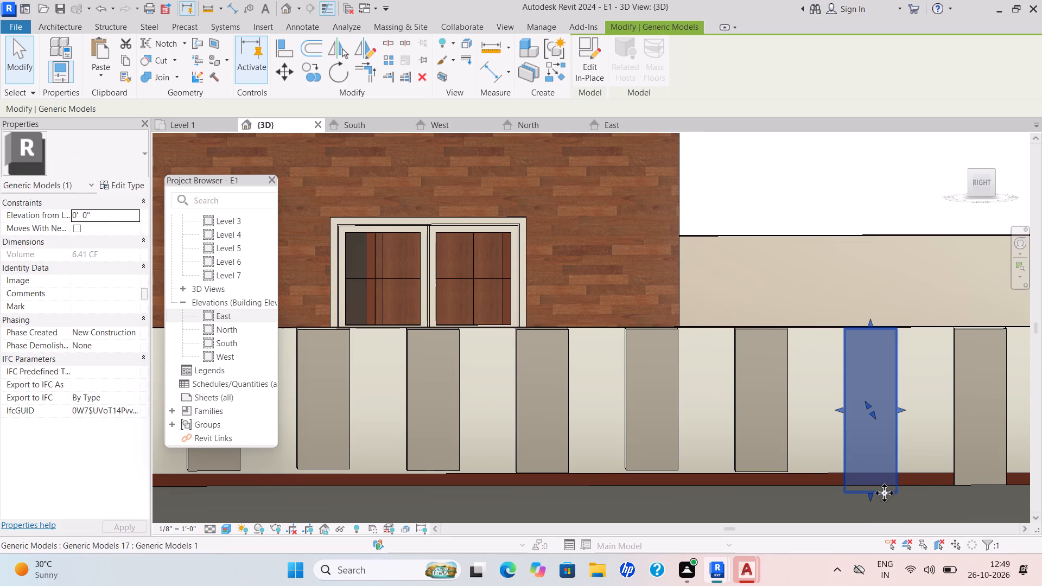
pyautogui.moveTo(878, 496); pyautogui.dragTo(881, 471)
pyautogui.press('Escape')
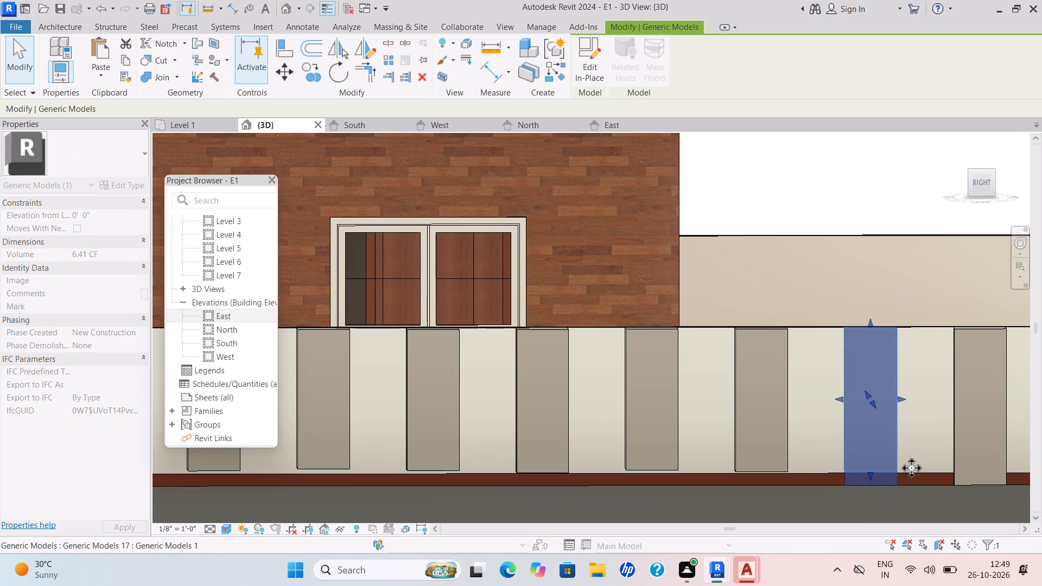
# Raise the base of the tenth pillar, the last before the wall's corner, to just above the red band's top edge.
pyautogui.scroll(1, 954, 461)
pyautogui.click(960, 457)
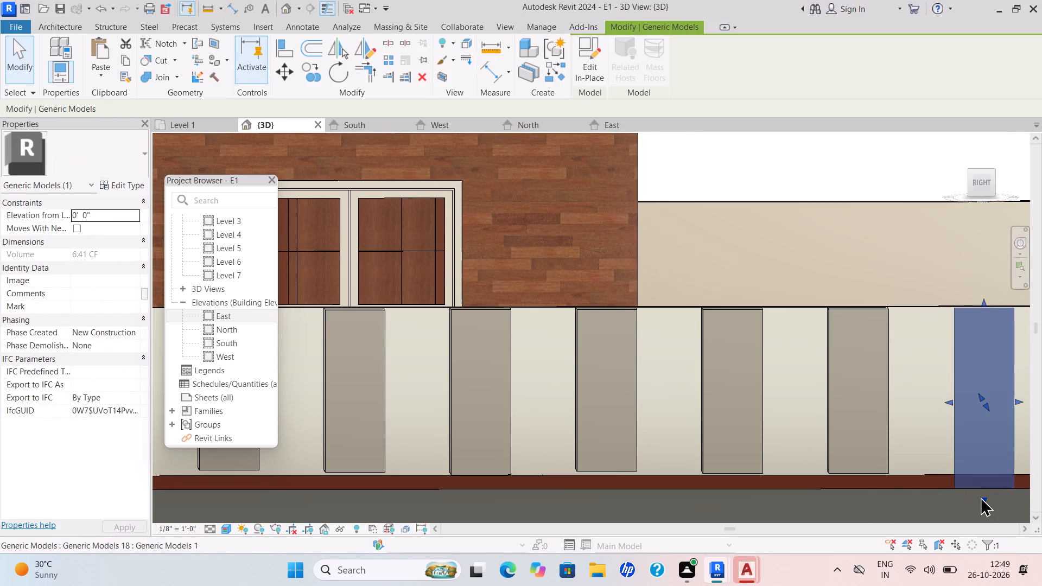
pyautogui.moveTo(982, 500); pyautogui.dragTo(987, 472)
pyautogui.press('Escape')
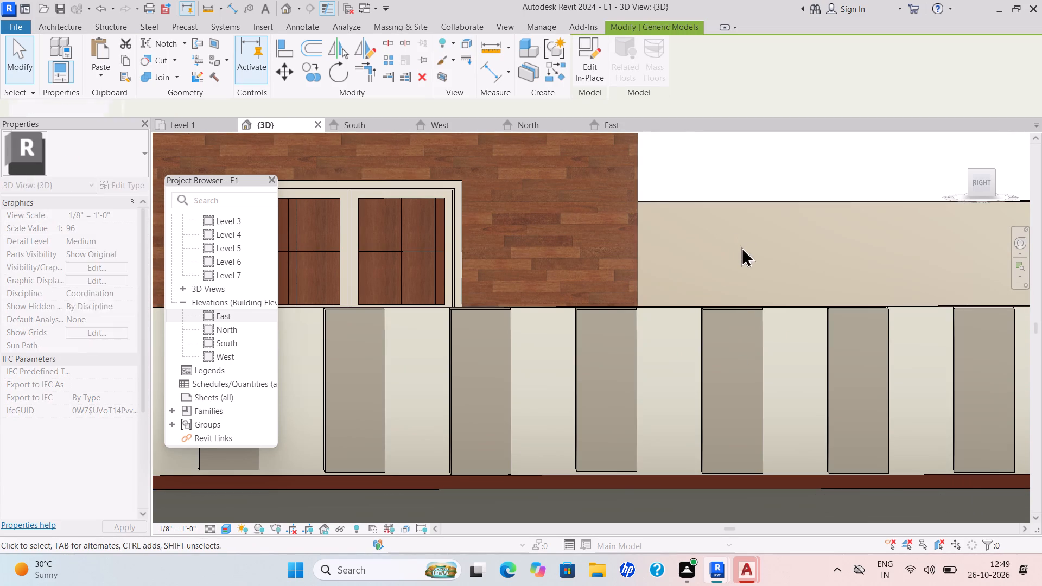
pyautogui.click(741, 247)
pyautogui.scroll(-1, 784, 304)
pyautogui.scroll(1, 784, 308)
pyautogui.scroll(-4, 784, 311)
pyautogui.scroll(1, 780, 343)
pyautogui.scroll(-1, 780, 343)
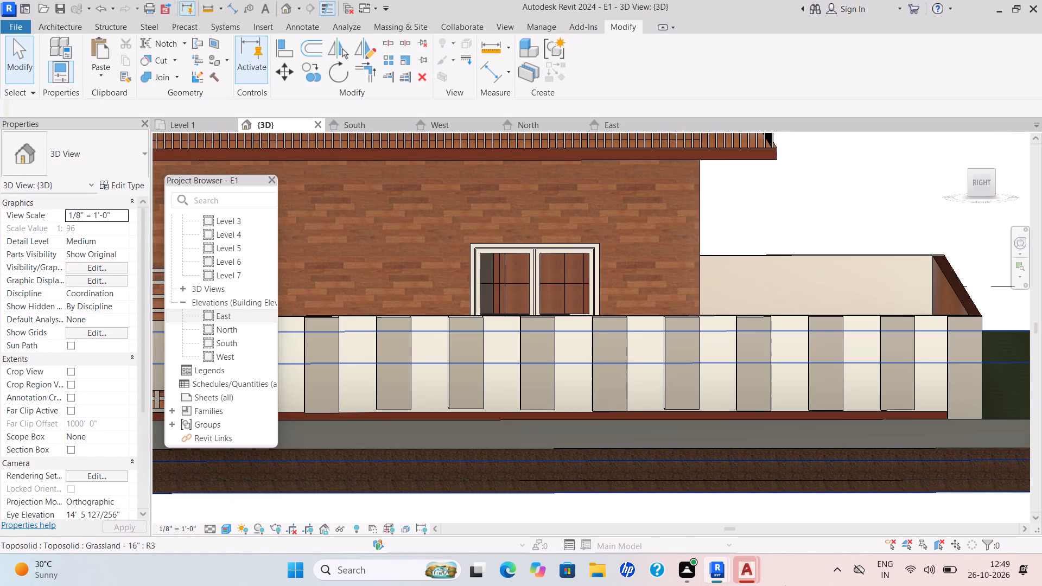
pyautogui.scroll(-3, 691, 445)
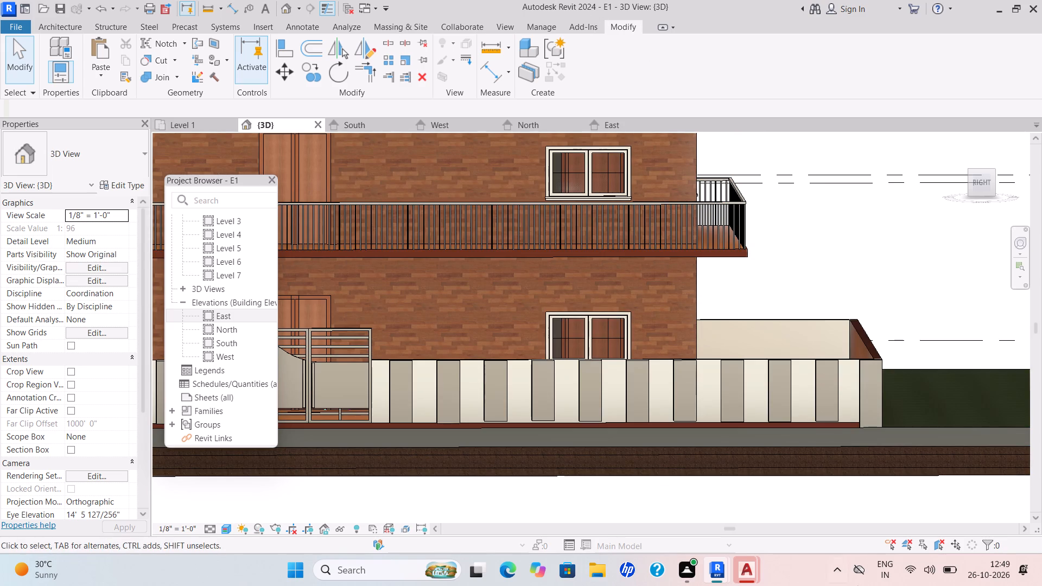